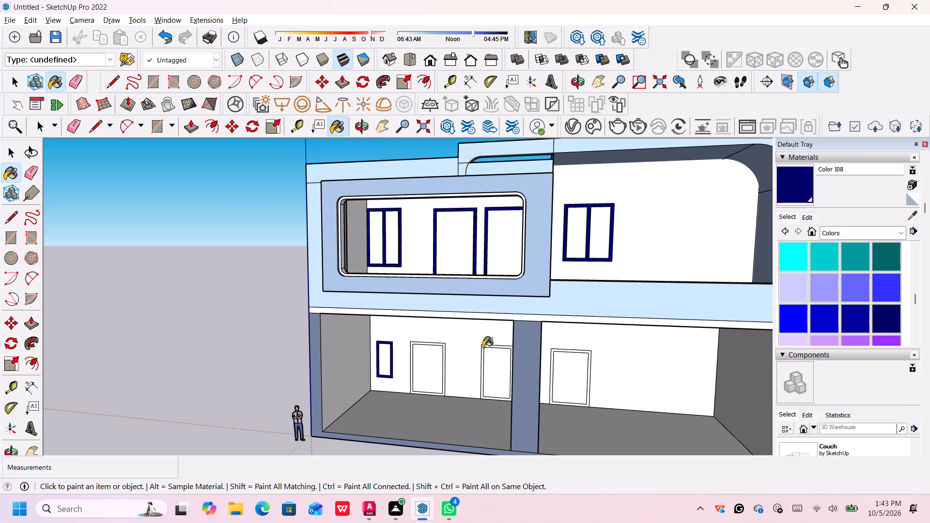
Paint the two remaining unpainted ground-floor door frames with Color I08.
{"action": "left_click", "coordinate": [483, 347]}
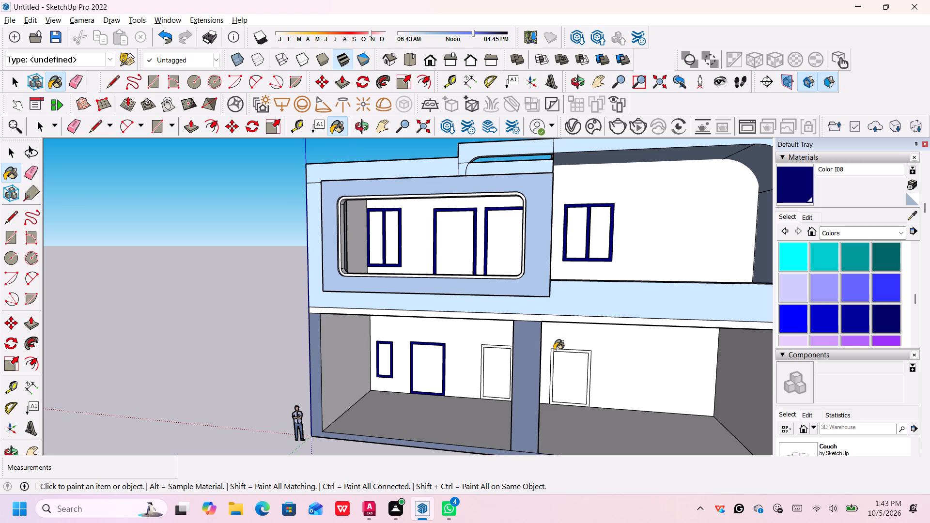
{"action": "left_click", "coordinate": [554, 350]}
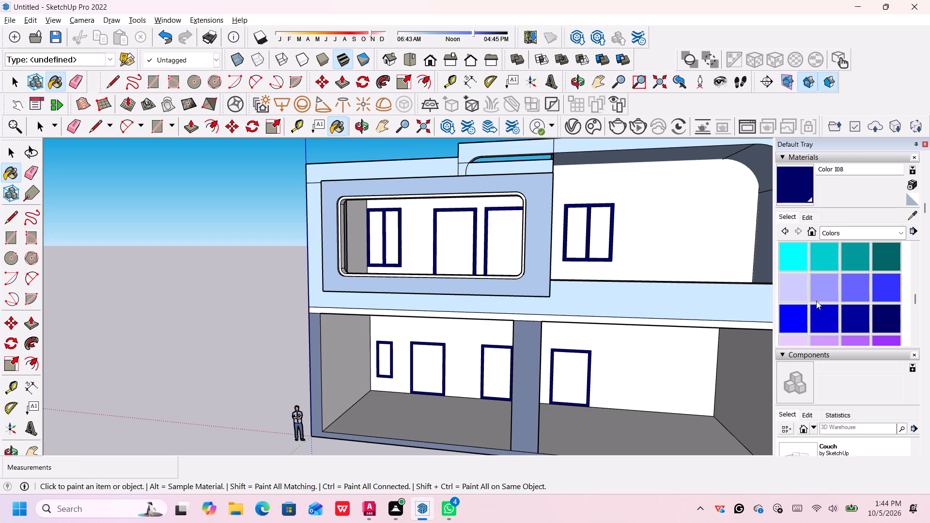
Paint the rounded trim around the upper-floor balcony opening with 0050_LemonChiffon from the Colors-Named collection.
{"action": "middle_click", "coordinate": [816, 300]}
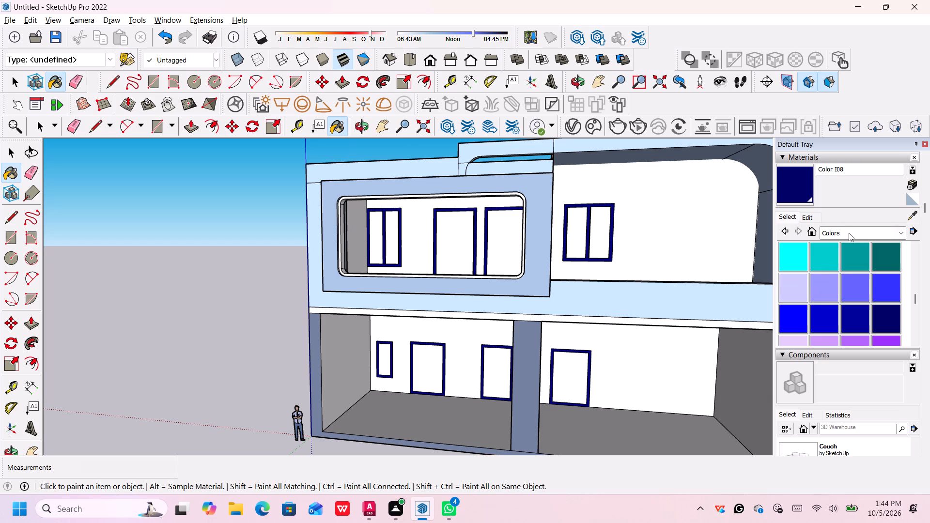
{"action": "scroll", "coordinate": [839, 287], "scroll_direction": "down", "scroll_amount": 7}
{"action": "scroll", "coordinate": [838, 288], "scroll_direction": "up", "scroll_amount": 2}
{"action": "left_click", "coordinate": [859, 232]}
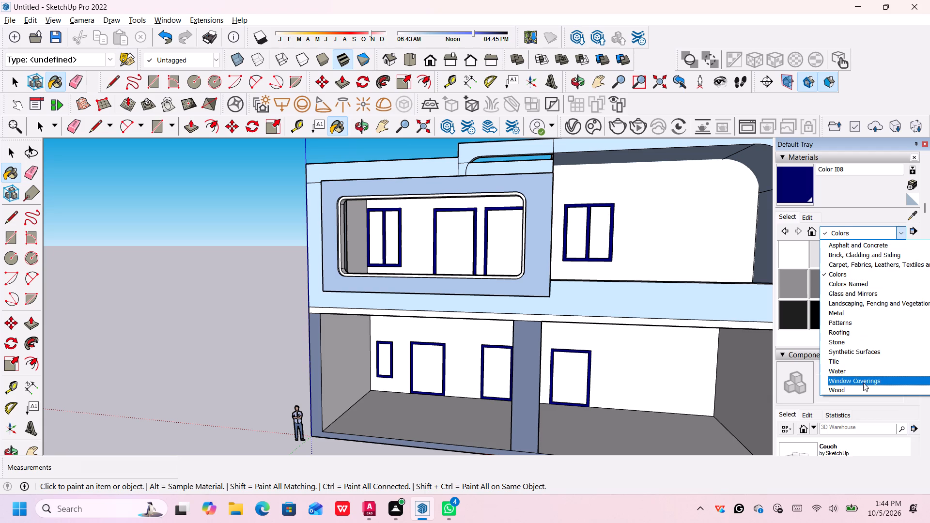
{"action": "left_click", "coordinate": [860, 282]}
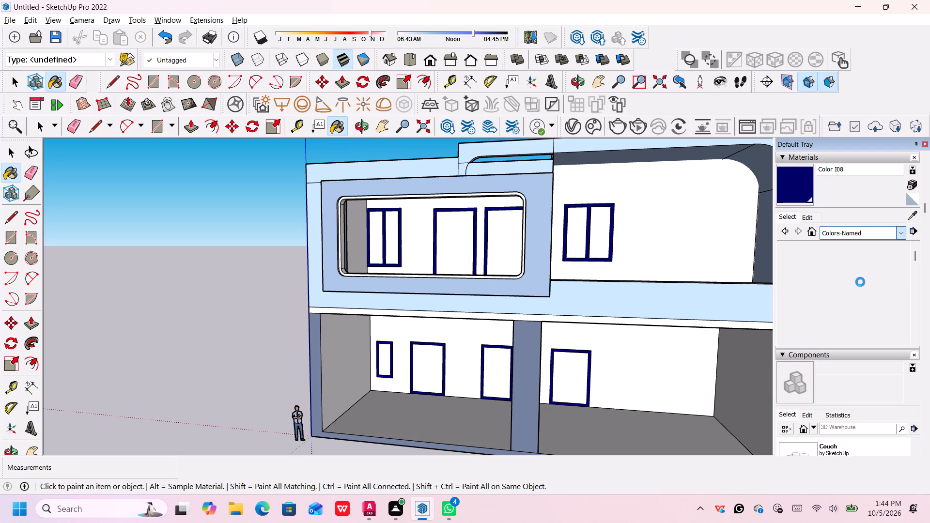
{"action": "scroll", "coordinate": [864, 279], "scroll_direction": "down", "scroll_amount": 2}
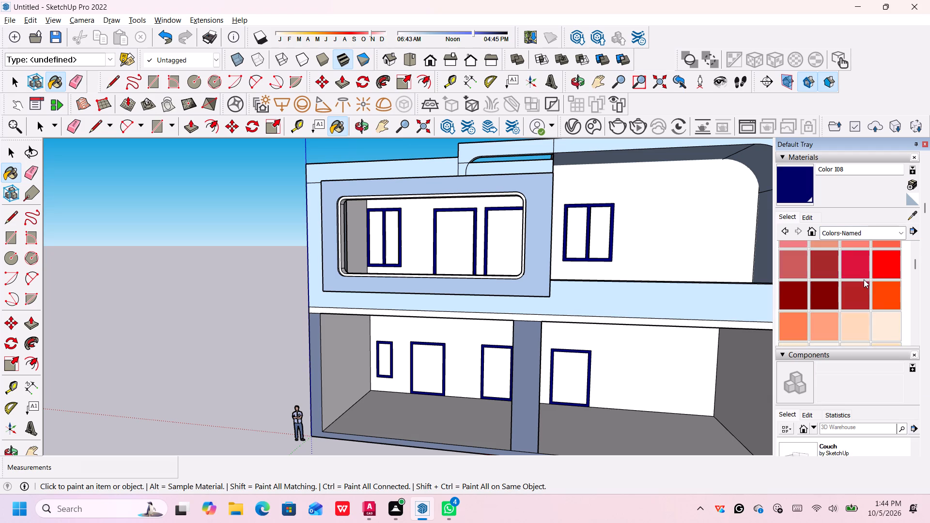
{"action": "scroll", "coordinate": [864, 279], "scroll_direction": "down", "scroll_amount": 11}
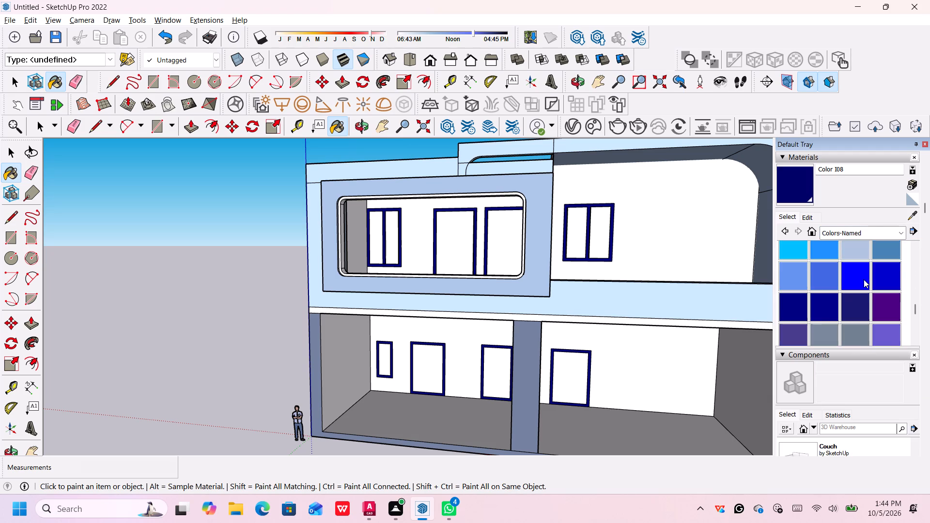
{"action": "scroll", "coordinate": [864, 279], "scroll_direction": "up", "scroll_amount": 2}
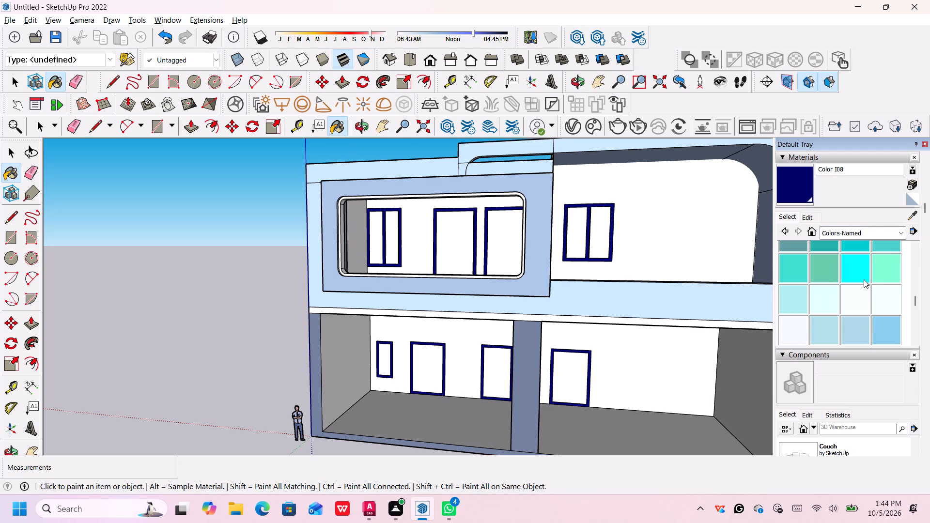
{"action": "scroll", "coordinate": [864, 279], "scroll_direction": "down", "scroll_amount": 6}
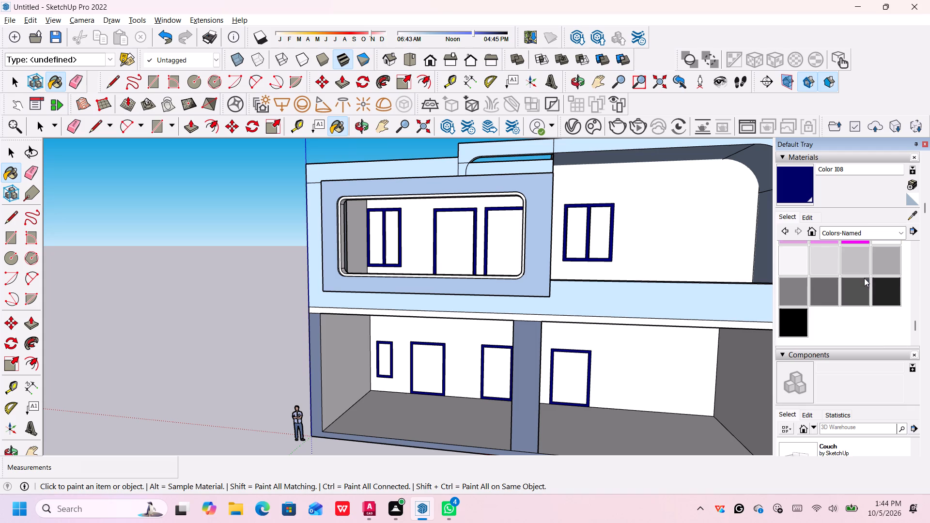
{"action": "scroll", "coordinate": [864, 278], "scroll_direction": "down", "scroll_amount": 4}
{"action": "scroll", "coordinate": [862, 313], "scroll_direction": "up", "scroll_amount": 3}
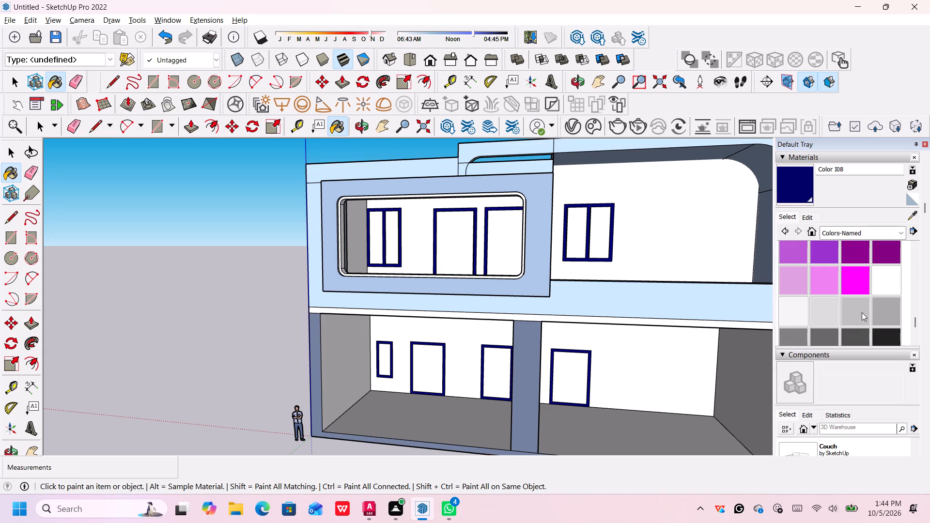
{"action": "scroll", "coordinate": [848, 285], "scroll_direction": "up", "scroll_amount": 7}
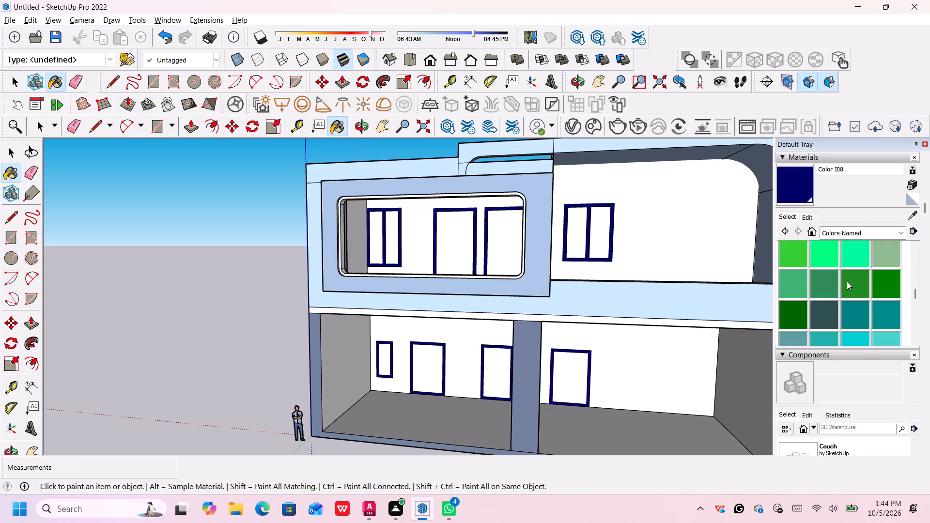
{"action": "scroll", "coordinate": [847, 281], "scroll_direction": "up", "scroll_amount": 4}
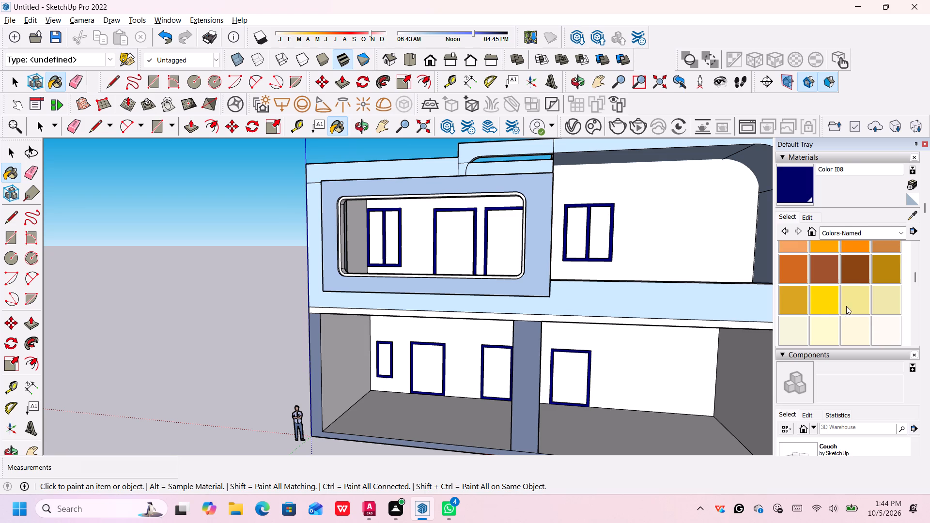
{"action": "left_click", "coordinate": [831, 332]}
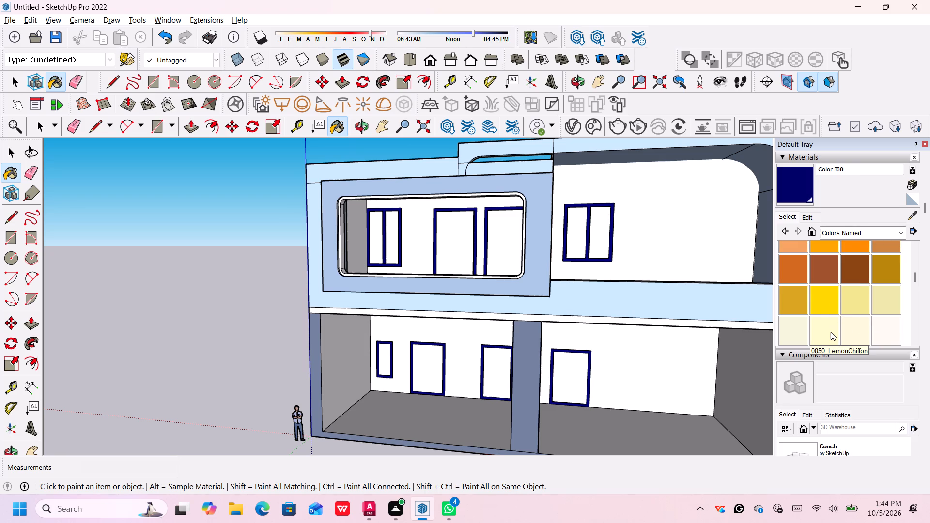
{"action": "left_click", "coordinate": [470, 194]}
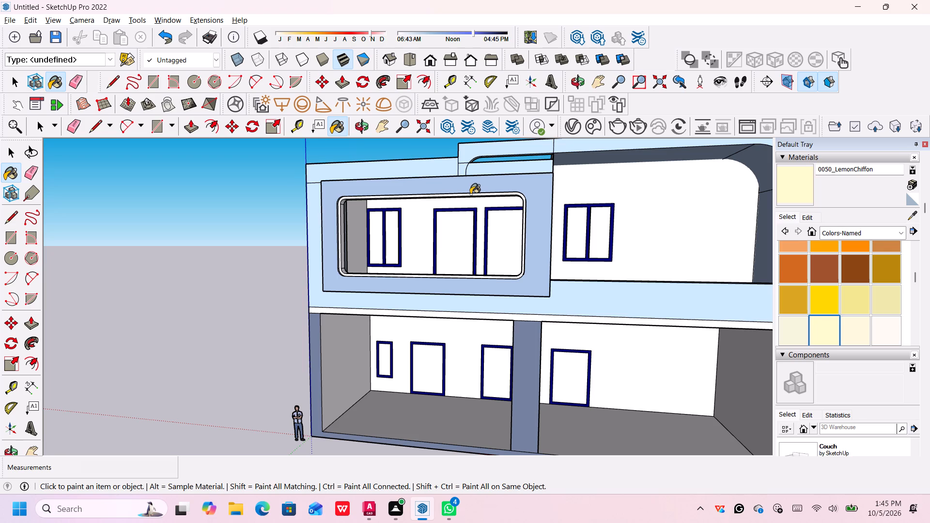
{"action": "scroll", "coordinate": [470, 195], "scroll_direction": "up", "scroll_amount": 19}
{"action": "left_click", "coordinate": [471, 190]}
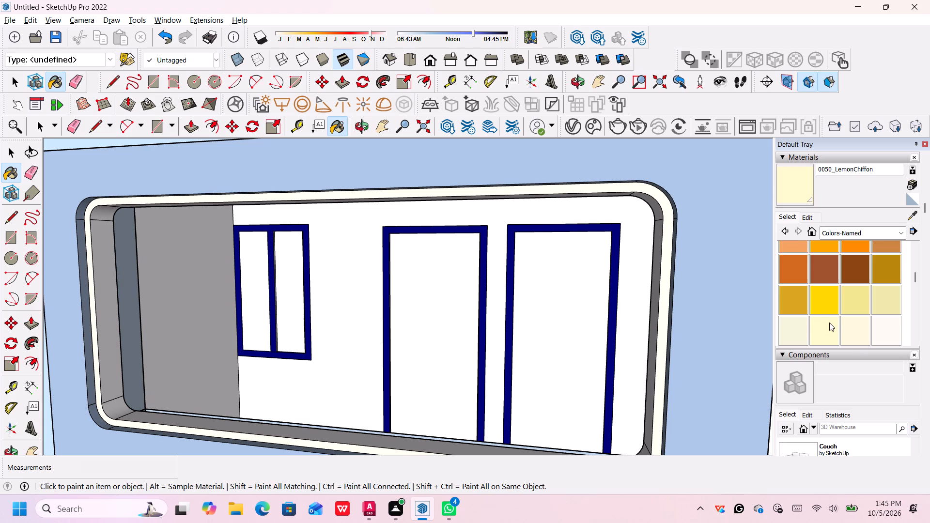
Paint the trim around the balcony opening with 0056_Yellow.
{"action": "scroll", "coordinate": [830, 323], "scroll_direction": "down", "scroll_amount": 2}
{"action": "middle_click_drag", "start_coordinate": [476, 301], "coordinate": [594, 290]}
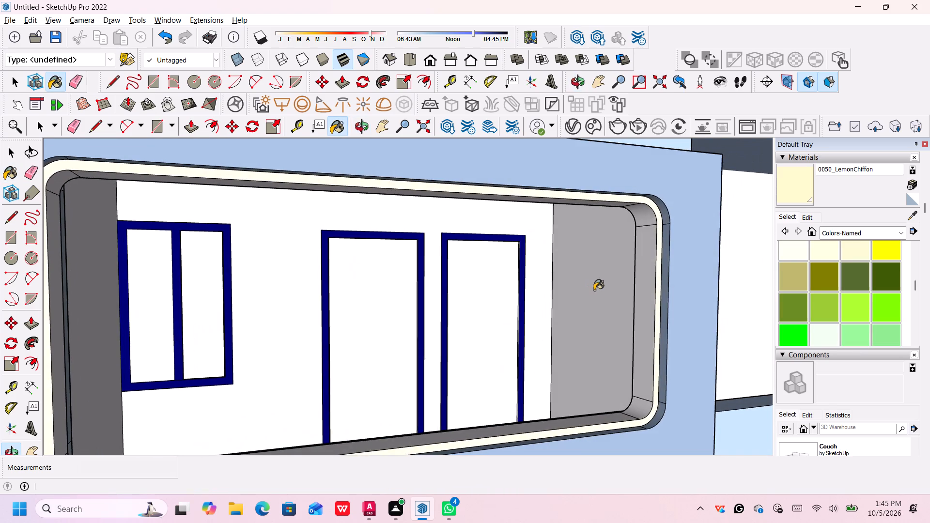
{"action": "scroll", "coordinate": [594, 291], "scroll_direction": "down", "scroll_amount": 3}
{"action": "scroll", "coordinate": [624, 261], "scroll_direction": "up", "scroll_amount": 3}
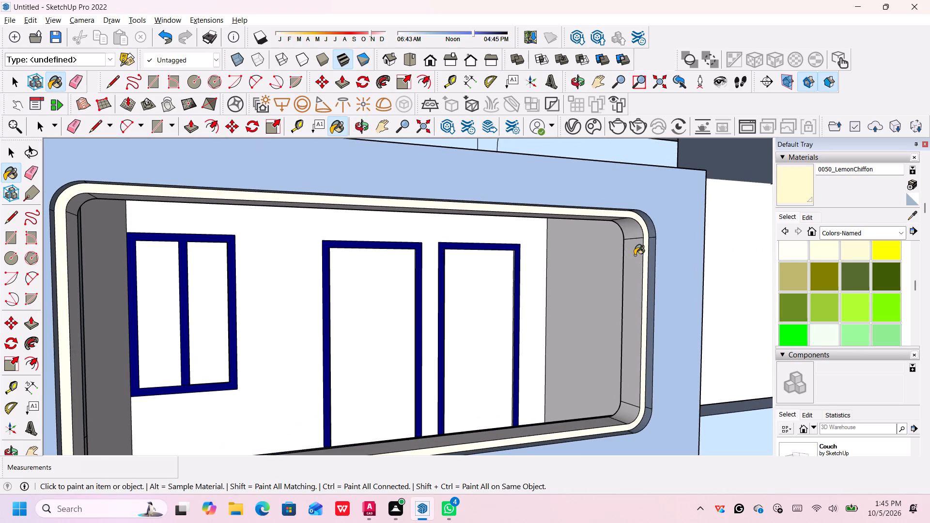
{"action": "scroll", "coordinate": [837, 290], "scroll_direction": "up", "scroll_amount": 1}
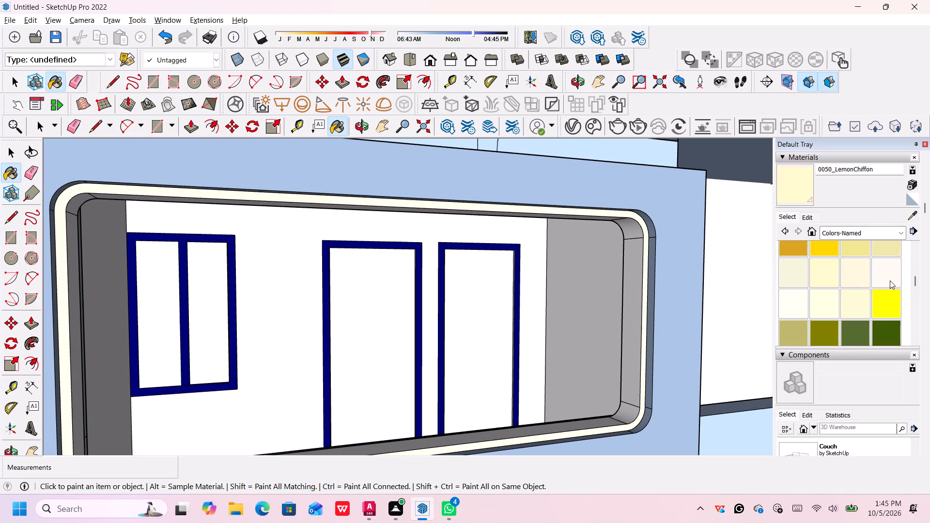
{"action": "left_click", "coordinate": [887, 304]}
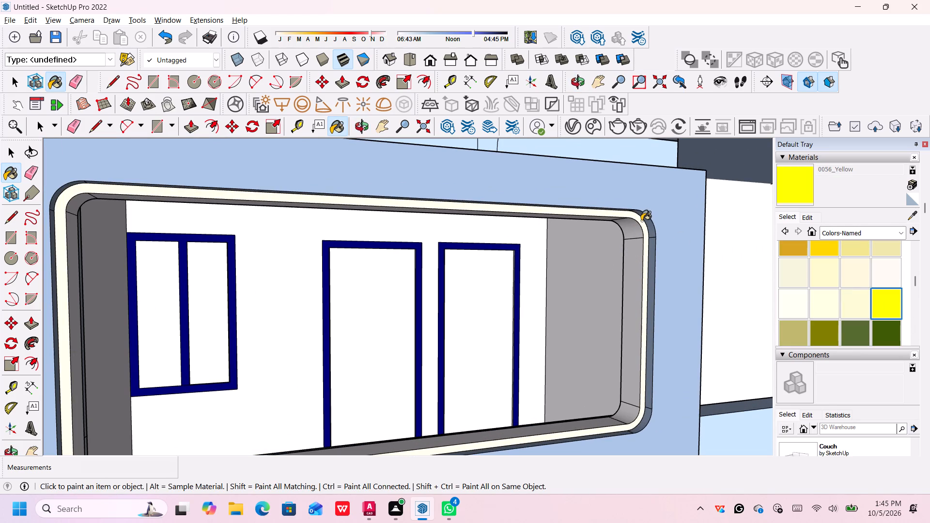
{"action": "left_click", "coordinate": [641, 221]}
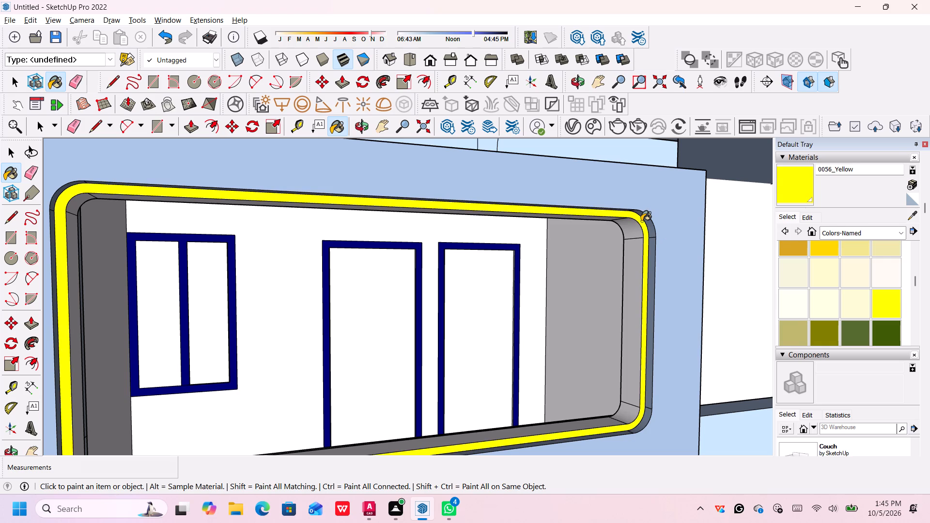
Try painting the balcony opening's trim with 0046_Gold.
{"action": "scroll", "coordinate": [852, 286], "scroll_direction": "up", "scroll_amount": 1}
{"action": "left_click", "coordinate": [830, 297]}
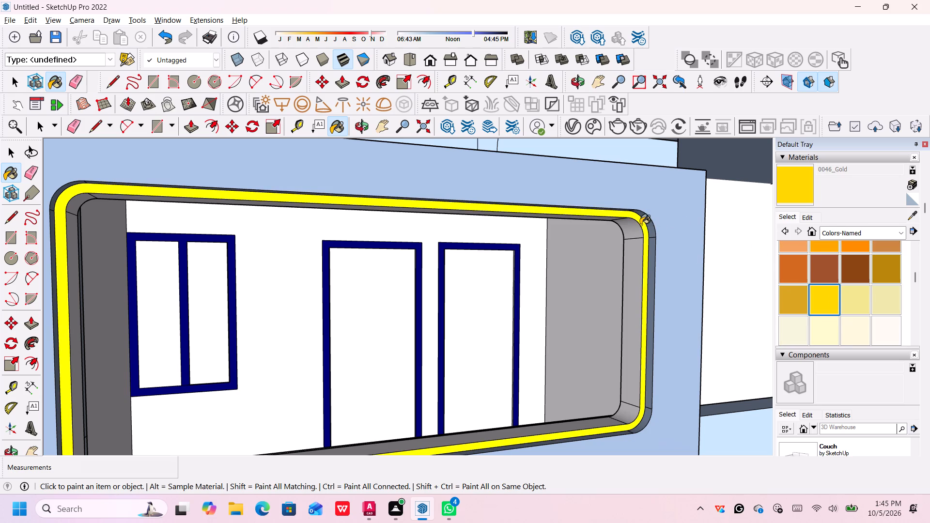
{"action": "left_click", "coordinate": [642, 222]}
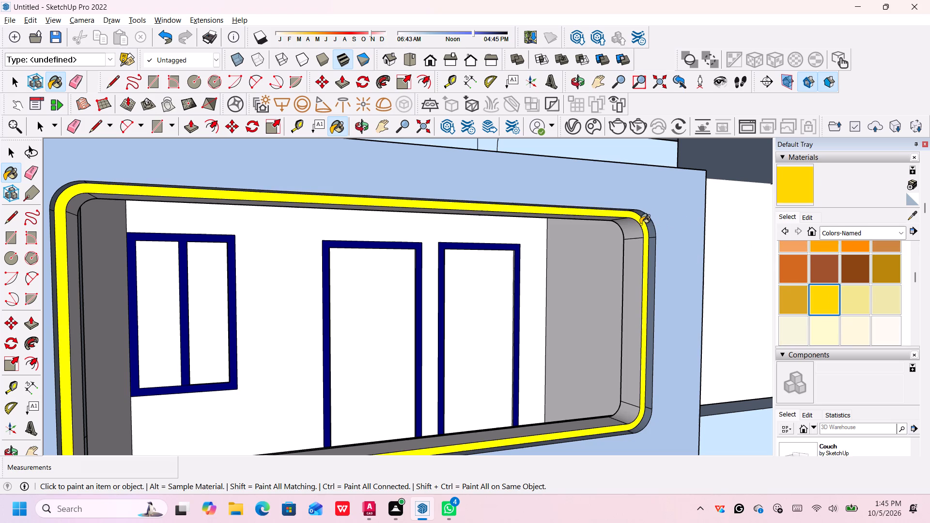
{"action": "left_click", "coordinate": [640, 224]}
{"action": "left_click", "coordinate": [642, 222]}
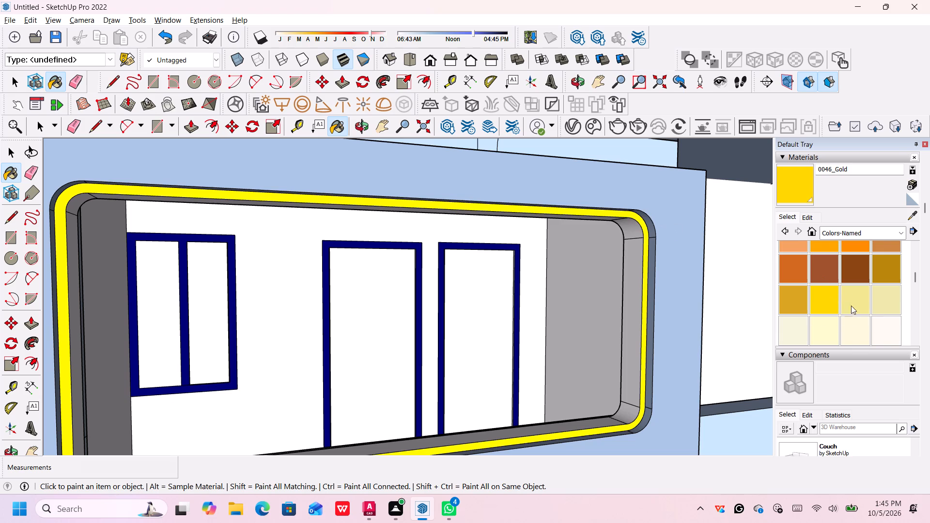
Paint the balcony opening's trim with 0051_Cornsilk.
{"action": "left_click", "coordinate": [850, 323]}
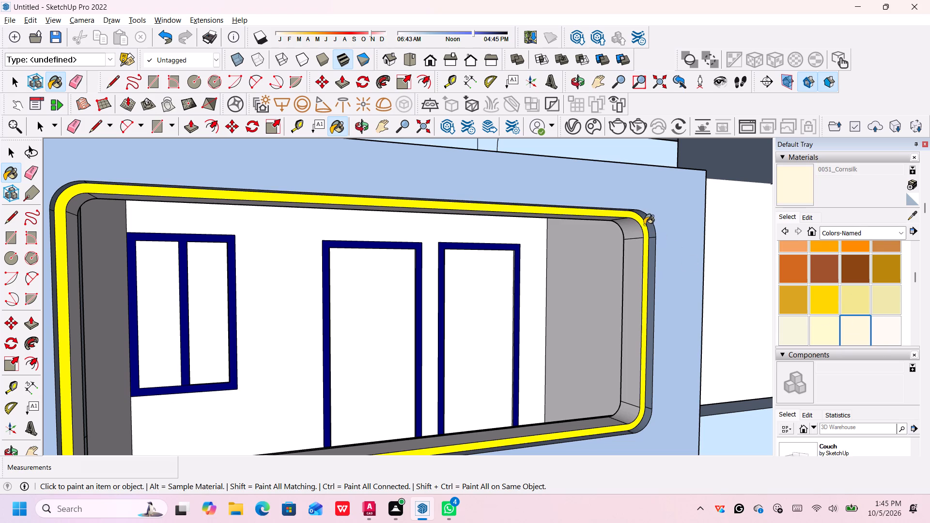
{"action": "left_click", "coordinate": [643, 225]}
Repaint the balcony opening's trim with 0050_LemonChiffon.
{"action": "left_click", "coordinate": [822, 327]}
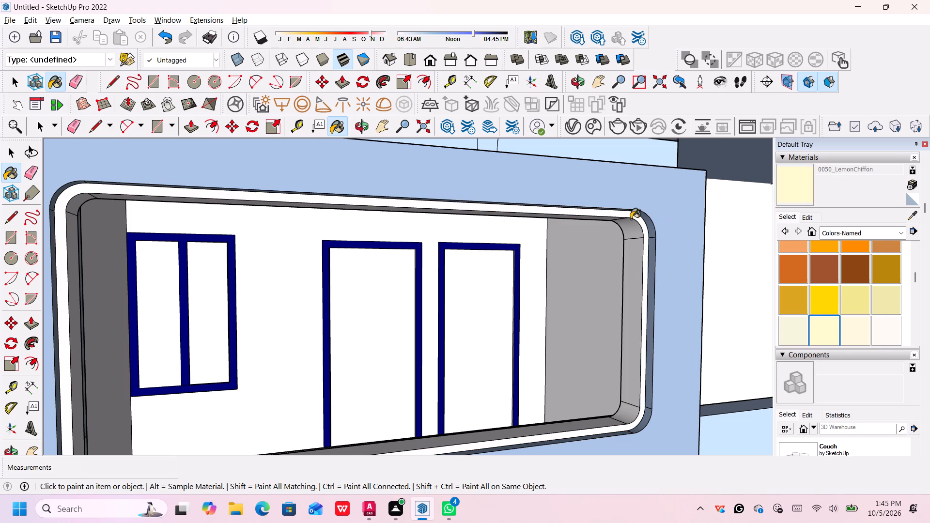
{"action": "left_click", "coordinate": [636, 217]}
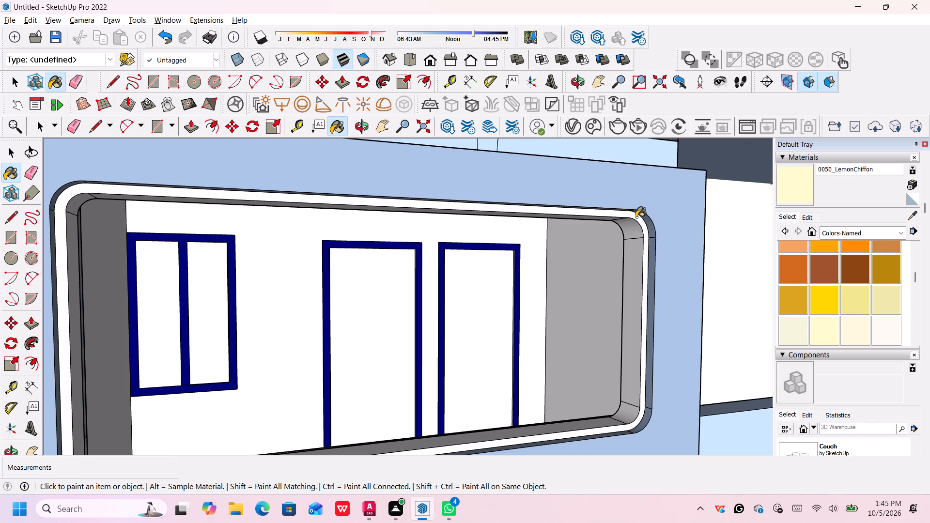
Darken the 0050_LemonChiffon material slightly using the Color Wheel brightness, and return to the Colors-Named swatches.
{"action": "left_click", "coordinate": [803, 214]}
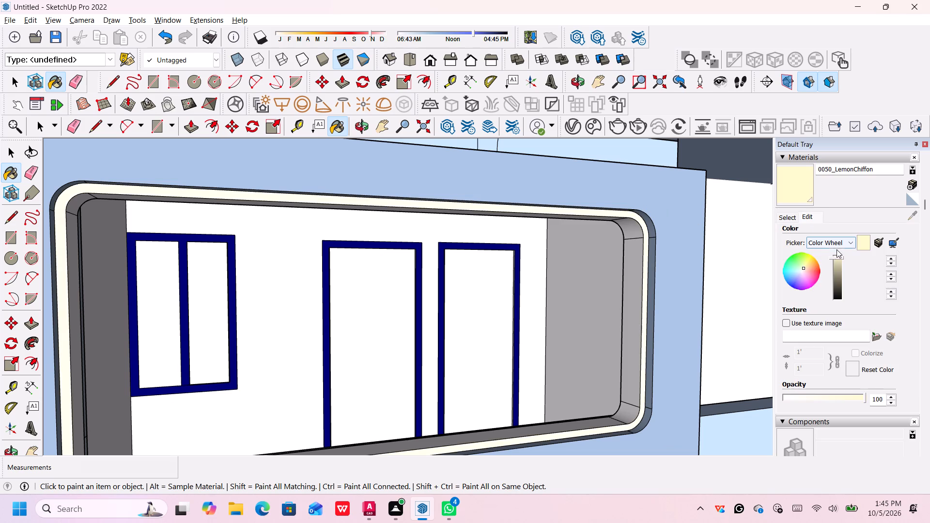
{"action": "left_click_drag", "start_coordinate": [837, 259], "coordinate": [837, 265]}
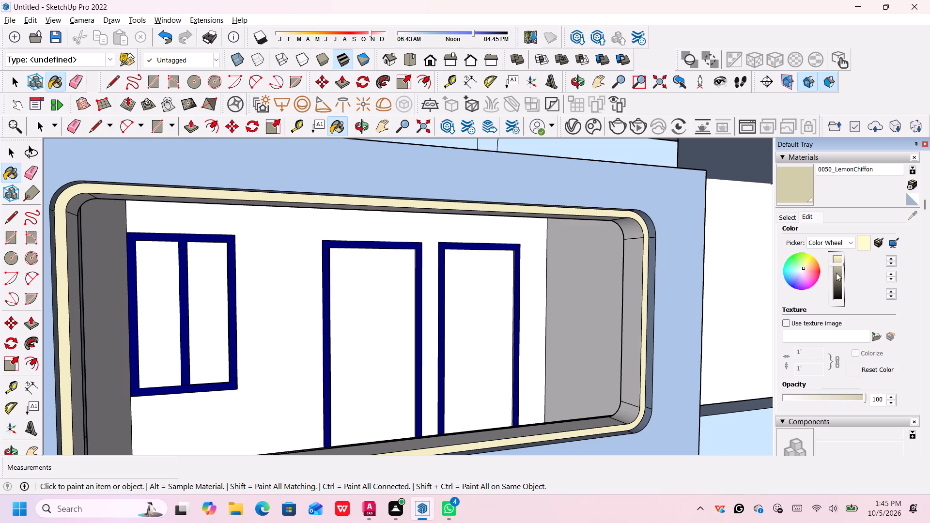
{"action": "left_click", "coordinate": [793, 216]}
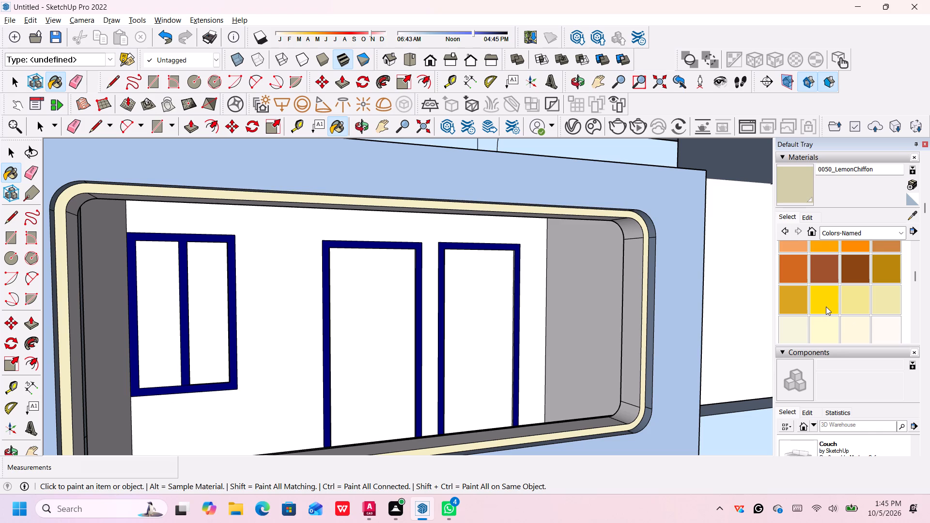
Paint the balcony opening's inner side face and the adjoining interior side wall with 0046_Gold.
{"action": "left_click", "coordinate": [828, 304]}
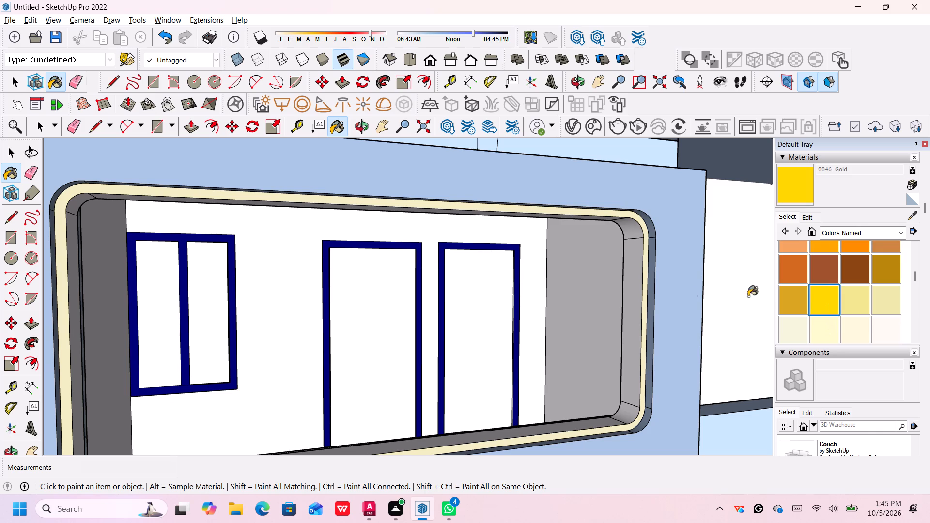
{"action": "left_click", "coordinate": [627, 312]}
{"action": "left_click", "coordinate": [607, 308]}
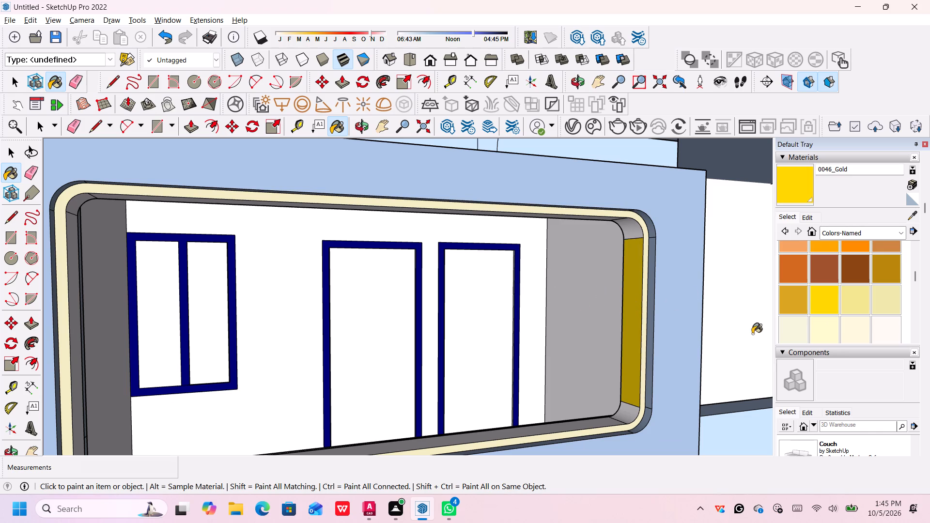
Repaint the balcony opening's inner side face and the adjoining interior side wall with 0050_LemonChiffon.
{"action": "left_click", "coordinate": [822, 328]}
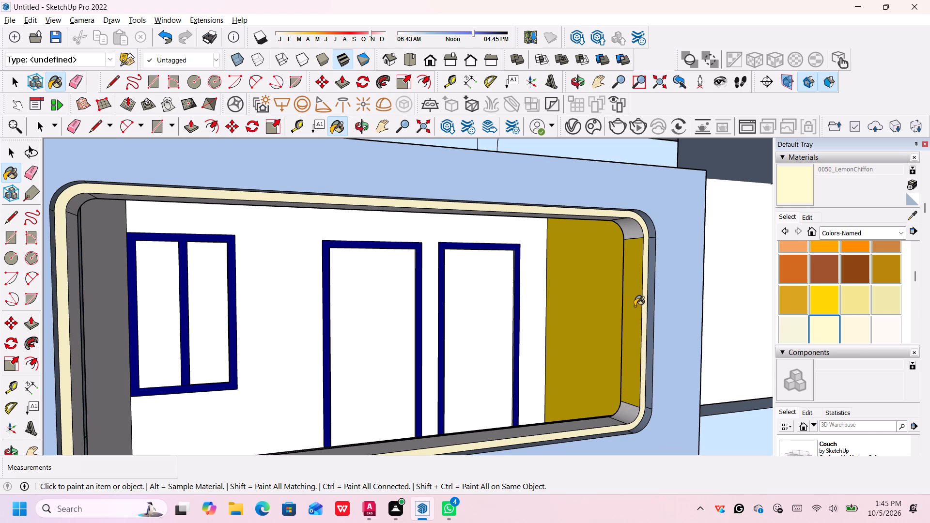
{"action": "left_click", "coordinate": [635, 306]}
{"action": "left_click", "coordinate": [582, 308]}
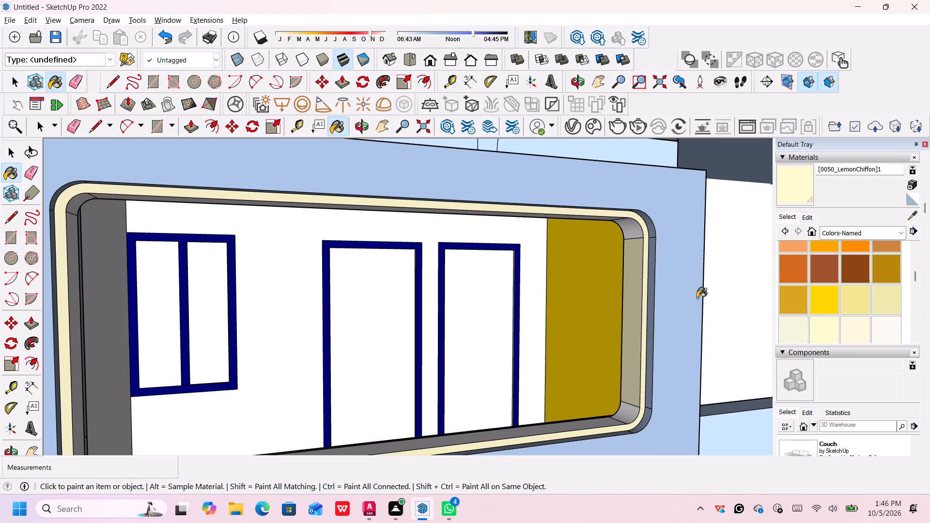
Repaint the balcony opening's inner side face, adjoining interior side wall and upper rounded corner with 0033_NavajoWhite.
{"action": "scroll", "coordinate": [877, 312], "scroll_direction": "down", "scroll_amount": 1}
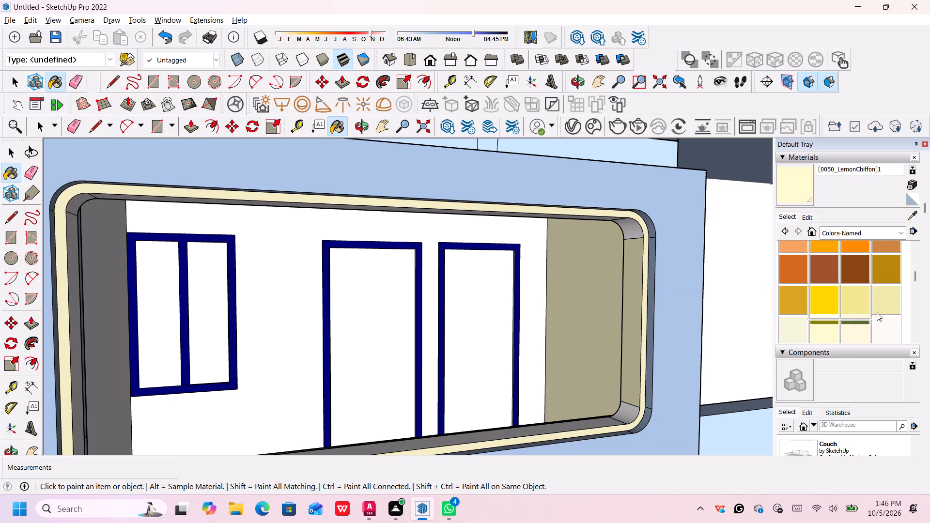
{"action": "scroll", "coordinate": [865, 304], "scroll_direction": "up", "scroll_amount": 2}
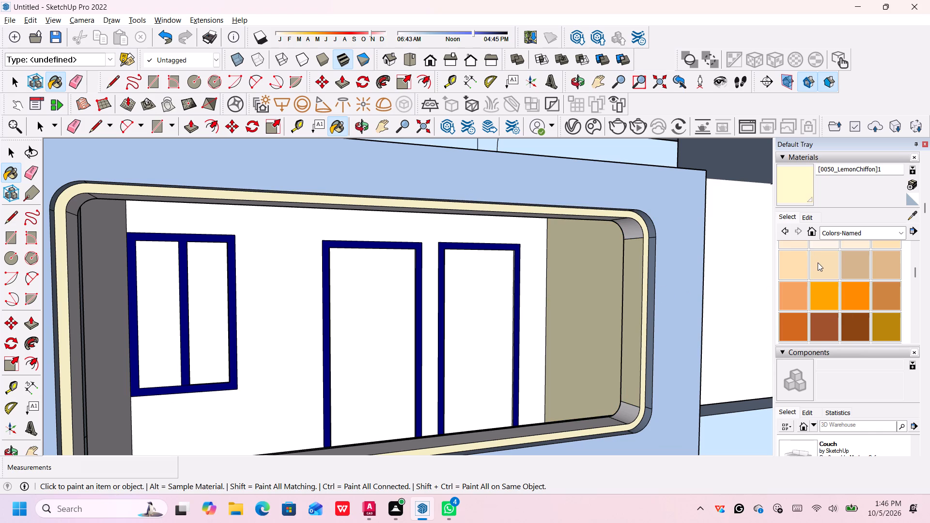
{"action": "scroll", "coordinate": [816, 264], "scroll_direction": "up", "scroll_amount": 1}
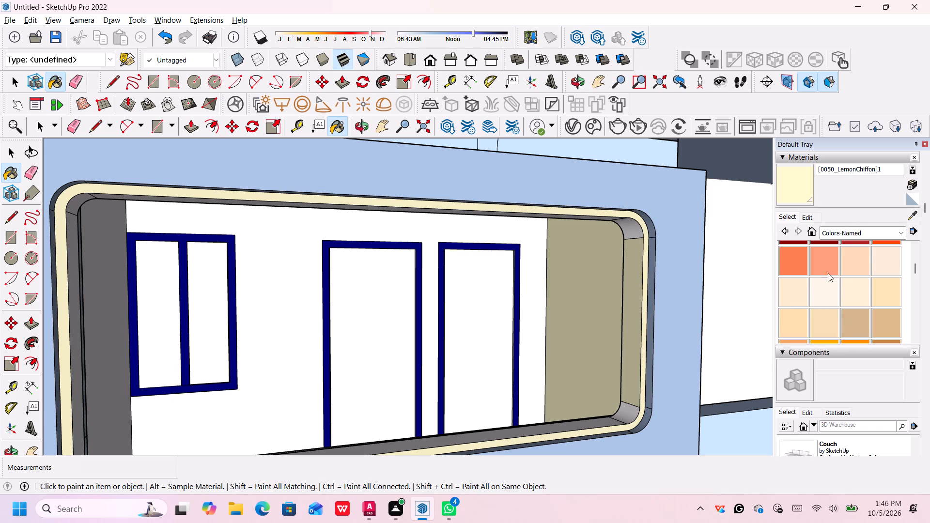
{"action": "left_click", "coordinate": [799, 328]}
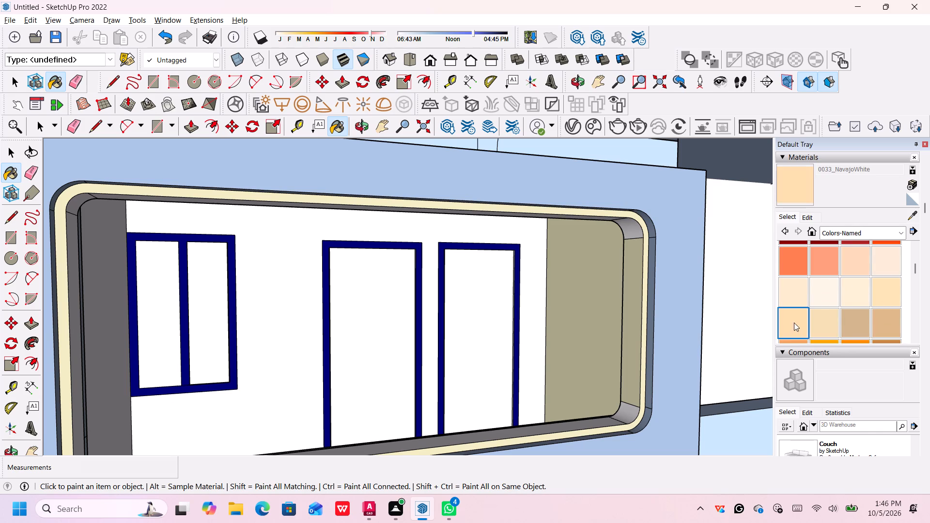
{"action": "left_click", "coordinate": [629, 303]}
{"action": "left_click", "coordinate": [567, 294]}
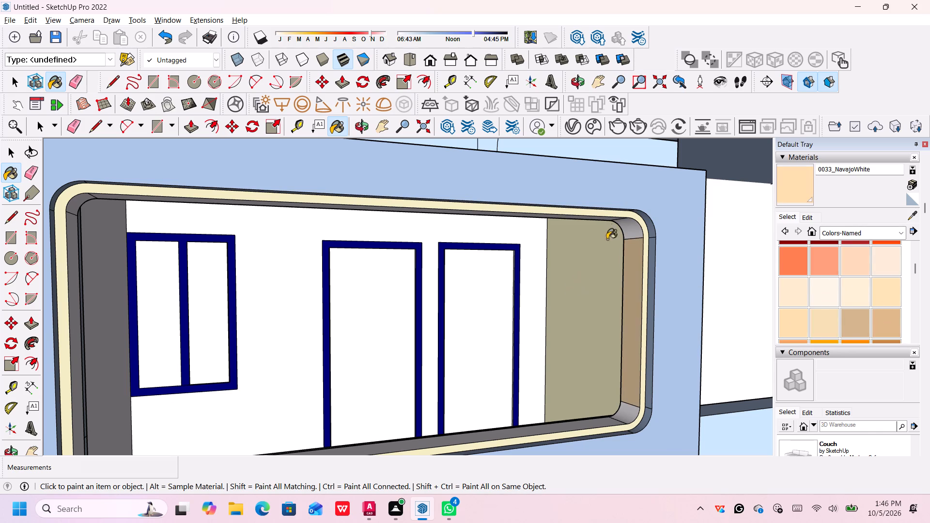
{"action": "left_click", "coordinate": [629, 228]}
Paint the opening's lower rounded corner, its bottom inner face and the balcony's back wall with 0033_NavajoWhite.
{"action": "scroll", "coordinate": [862, 295], "scroll_direction": "up", "scroll_amount": 6}
{"action": "scroll", "coordinate": [864, 377], "scroll_direction": "down", "scroll_amount": 3}
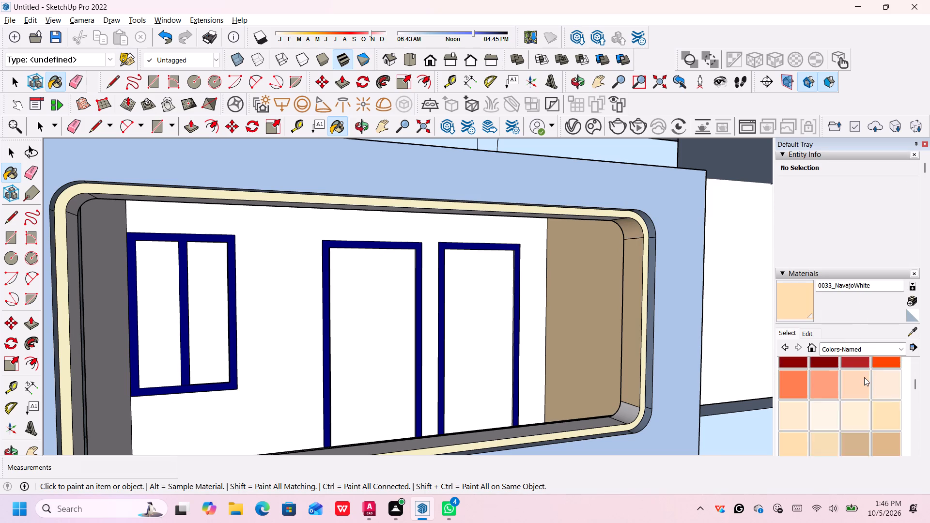
{"action": "scroll", "coordinate": [864, 377], "scroll_direction": "down", "scroll_amount": 1}
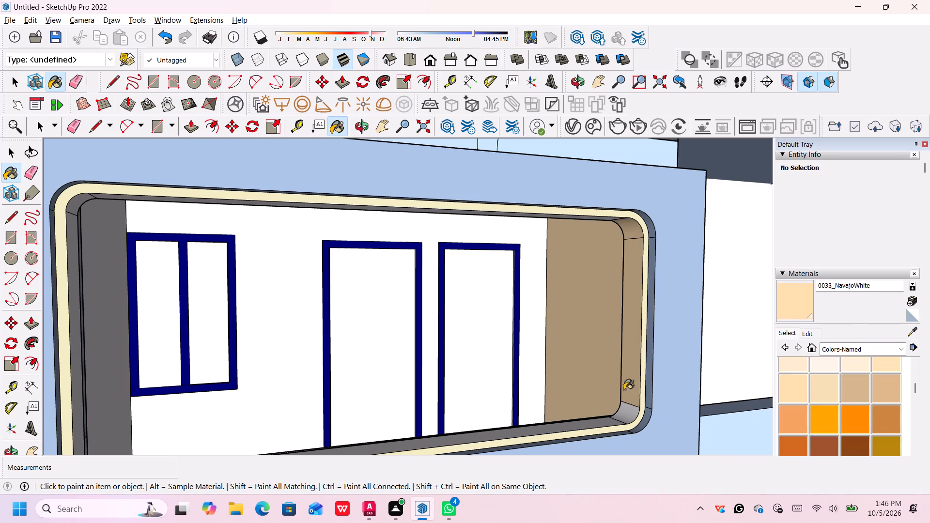
{"action": "left_click", "coordinate": [628, 414]}
{"action": "left_click", "coordinate": [579, 430]}
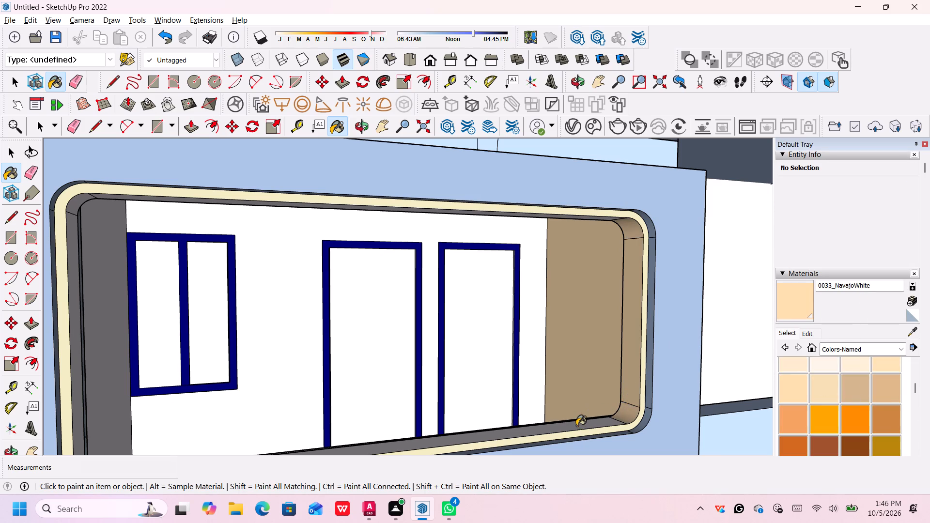
{"action": "left_click", "coordinate": [576, 426]}
{"action": "left_click", "coordinate": [525, 385]}
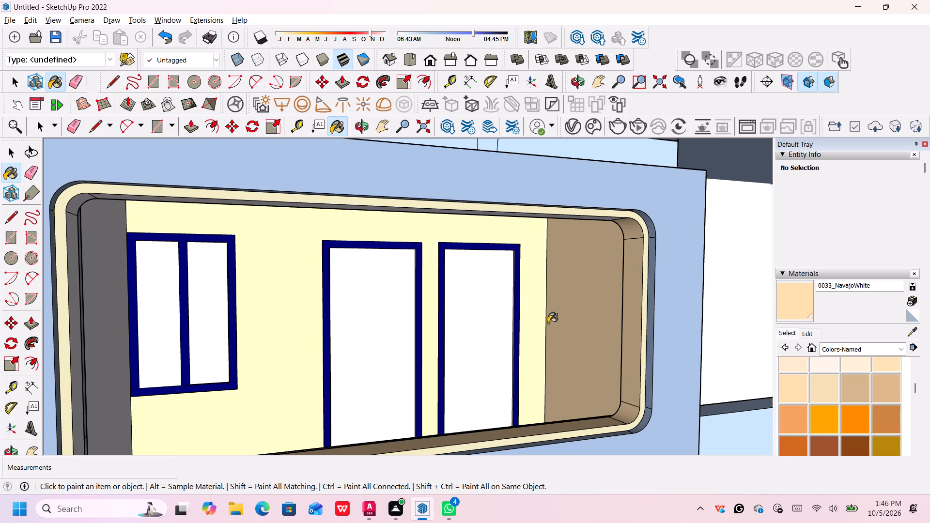
Paint the balcony's opposite interior side wall and the opening's side face and lower rounded corner there with 0033_NavajoWhite.
{"action": "scroll", "coordinate": [576, 306], "scroll_direction": "down", "scroll_amount": 1}
{"action": "middle_click_drag", "start_coordinate": [576, 307], "coordinate": [429, 334]}
{"action": "left_click", "coordinate": [227, 344]}
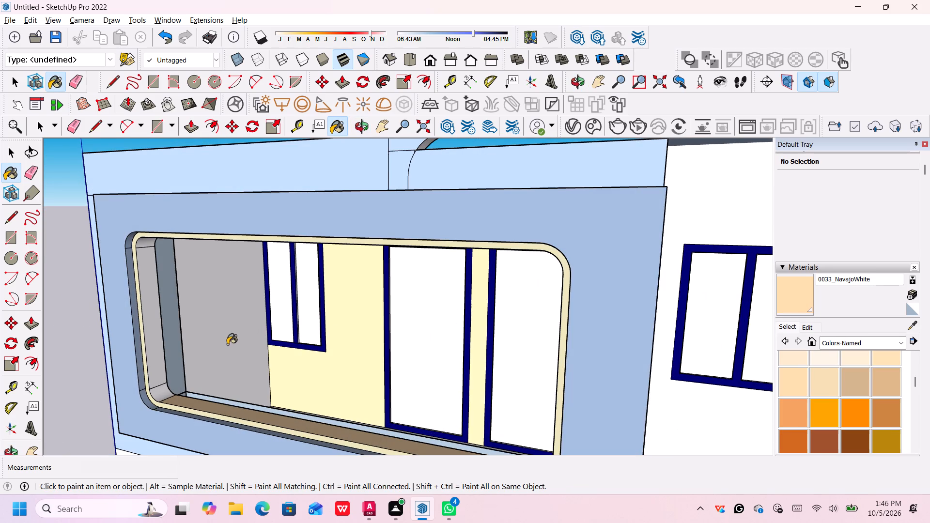
{"action": "left_click", "coordinate": [152, 344]}
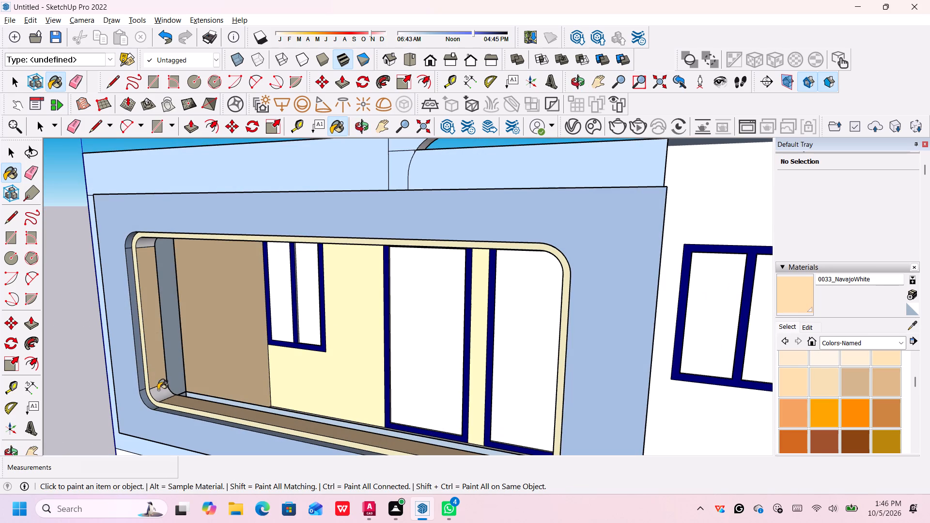
{"action": "left_click", "coordinate": [160, 395]}
Paint the opening's top inner face, its remaining upper corner and the unpainted strip behind that side with 0033_NavajoWhite.
{"action": "middle_click_drag", "start_coordinate": [201, 349], "coordinate": [197, 331]}
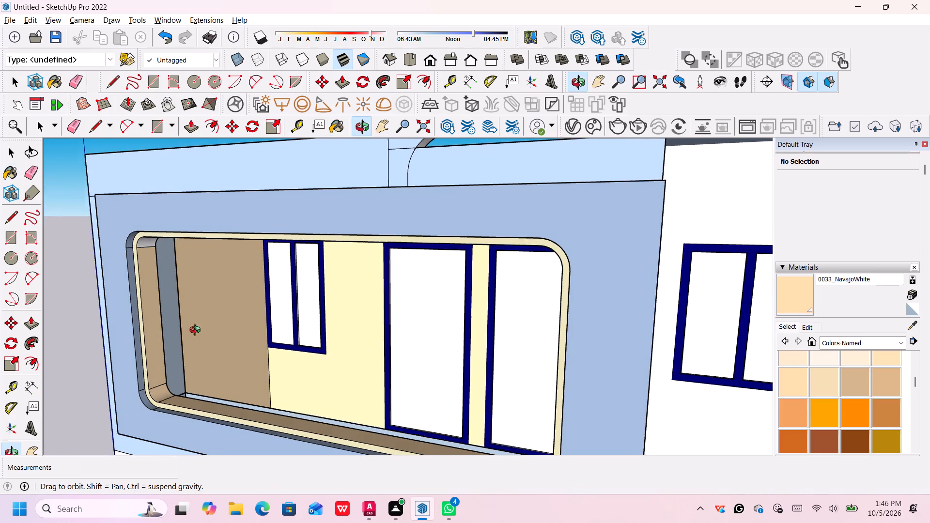
{"action": "middle_click_drag", "start_coordinate": [197, 331], "coordinate": [193, 216]}
{"action": "left_click", "coordinate": [171, 253]}
{"action": "left_click", "coordinate": [190, 246]}
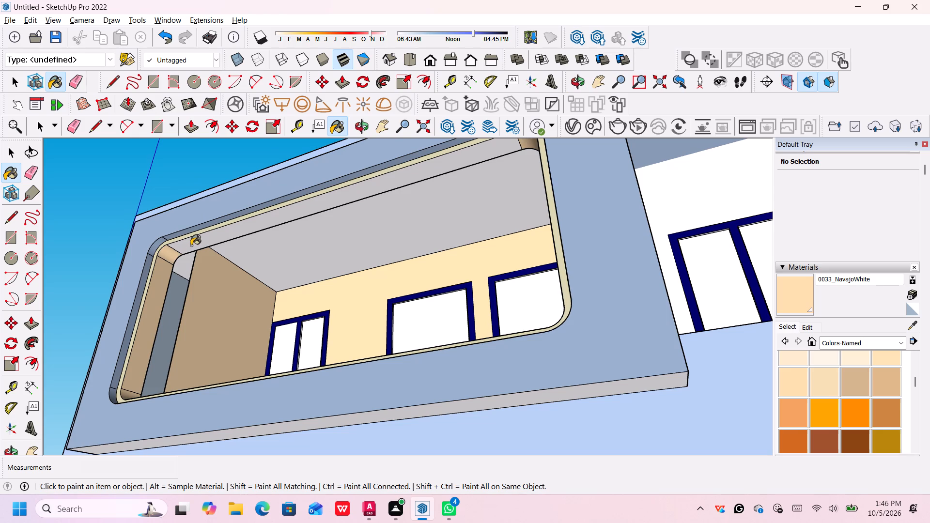
{"action": "left_click", "coordinate": [190, 265]}
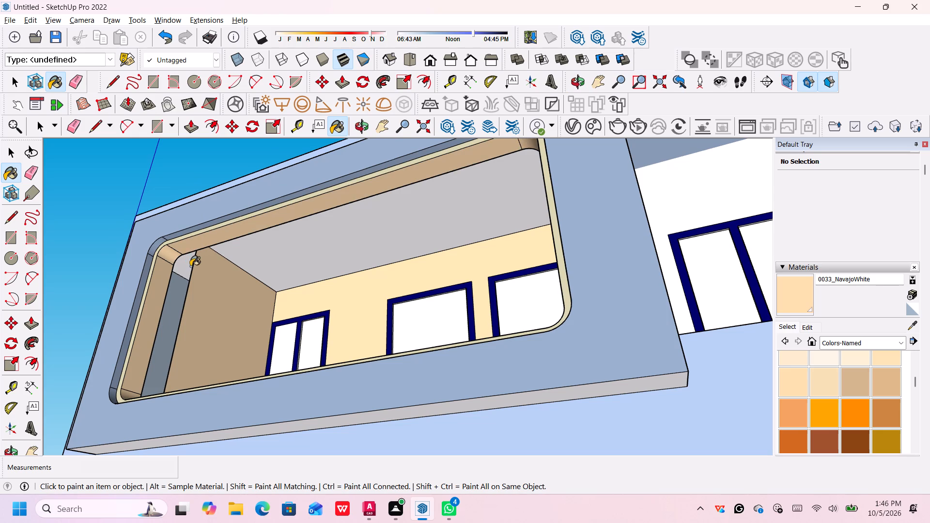
{"action": "left_click", "coordinate": [183, 284]}
Paint the balcony parapet's inner face, the balcony floor and its ceiling with 0033_NavajoWhite.
{"action": "scroll", "coordinate": [188, 298], "scroll_direction": "down", "scroll_amount": 1}
{"action": "middle_click_drag", "start_coordinate": [215, 299], "coordinate": [217, 352]}
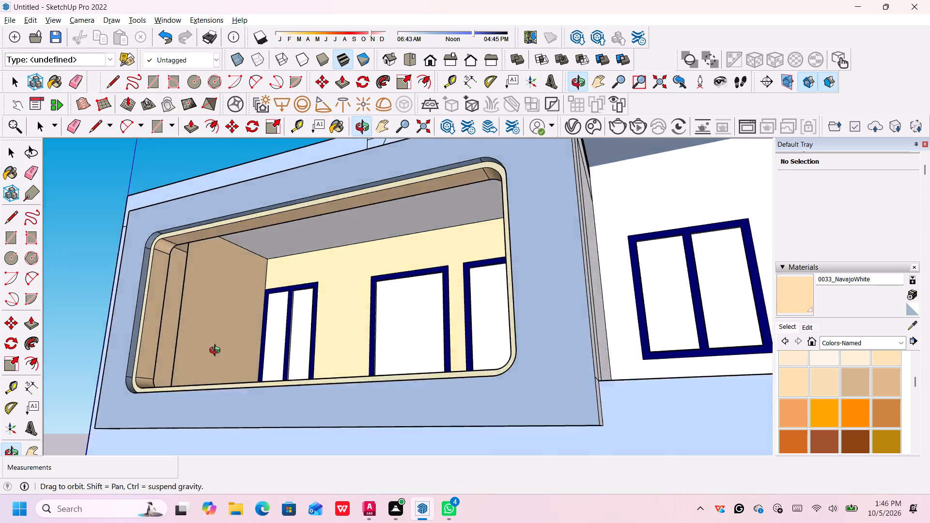
{"action": "middle_click_drag", "start_coordinate": [217, 352], "coordinate": [221, 424]}
{"action": "middle_click_drag", "start_coordinate": [232, 376], "coordinate": [243, 426]}
{"action": "left_click", "coordinate": [249, 375]}
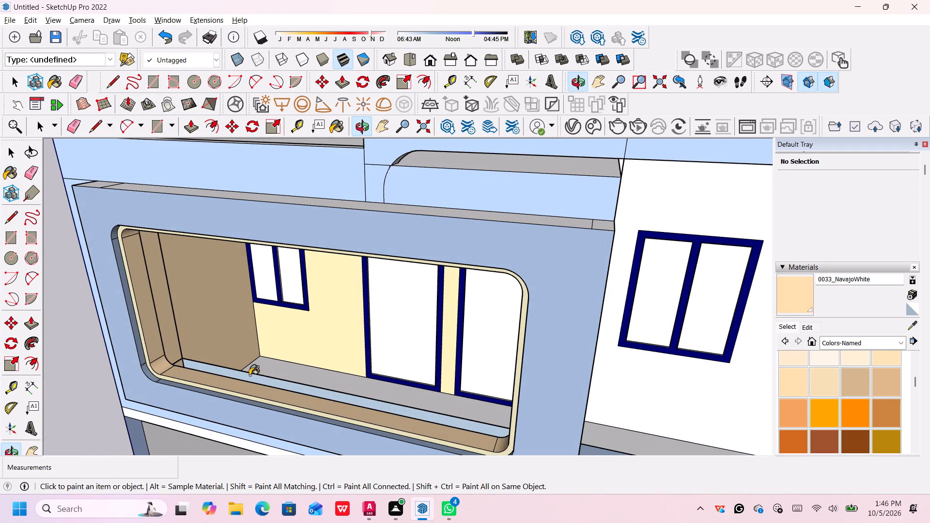
{"action": "left_click", "coordinate": [267, 363]}
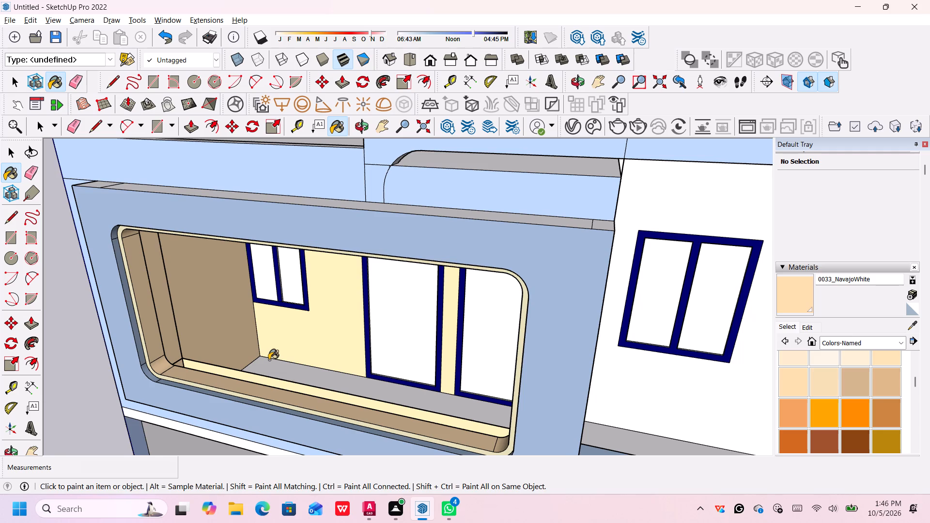
{"action": "middle_click_drag", "start_coordinate": [269, 360], "coordinate": [382, 286]}
{"action": "middle_click_drag", "start_coordinate": [342, 304], "coordinate": [365, 208]}
{"action": "left_click", "coordinate": [361, 215]}
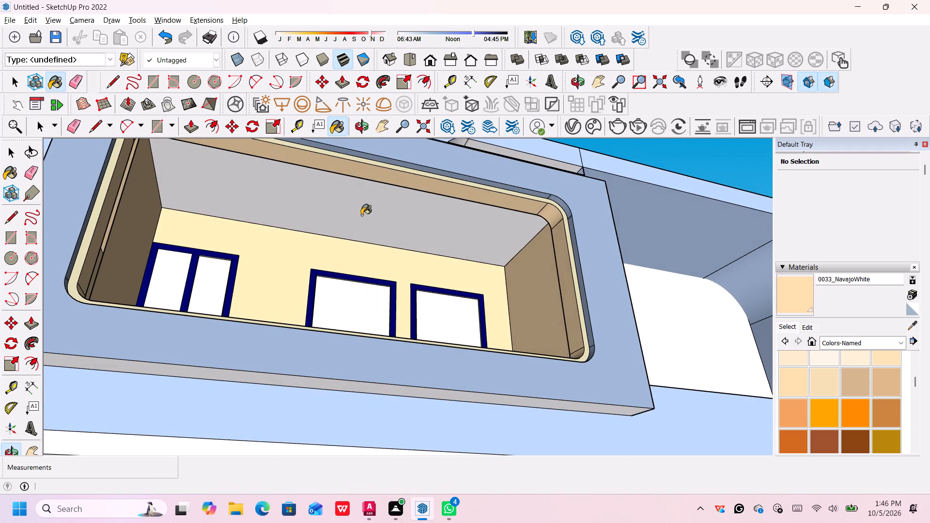
Paint the back wall of the ground-floor bay below the balcony with 0033_NavajoWhite.
{"action": "scroll", "coordinate": [426, 226], "scroll_direction": "down", "scroll_amount": 3}
{"action": "middle_click_drag", "start_coordinate": [428, 231], "coordinate": [417, 354]}
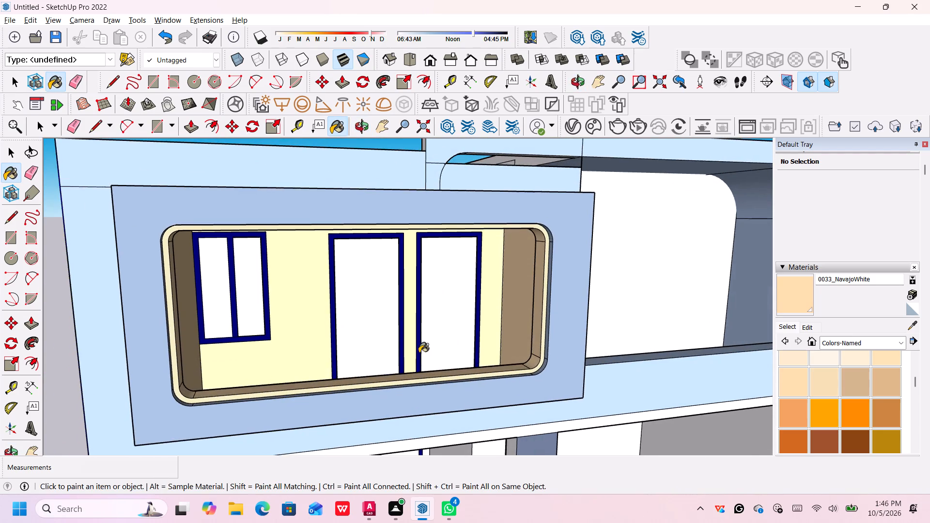
{"action": "scroll", "coordinate": [484, 320], "scroll_direction": "down", "scroll_amount": 2}
{"action": "middle_click_drag", "start_coordinate": [532, 312], "coordinate": [322, 316]}
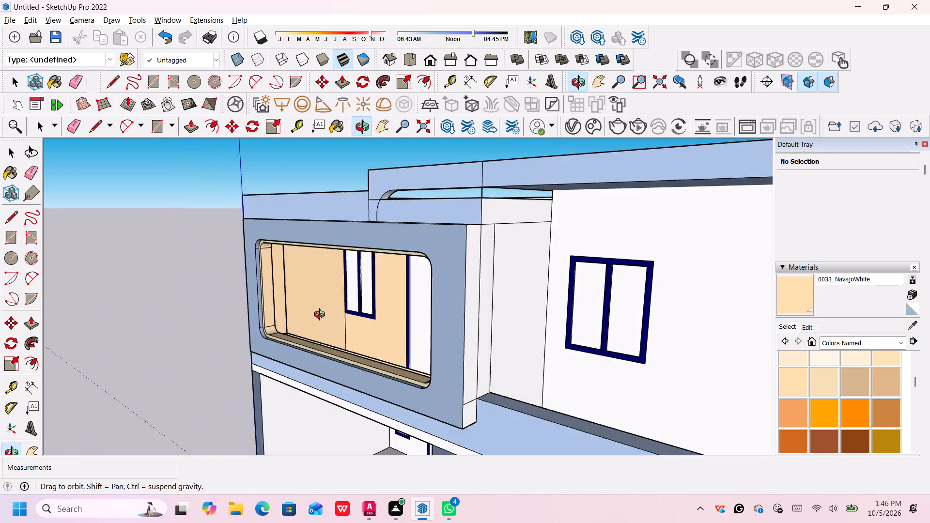
{"action": "middle_click_drag", "start_coordinate": [322, 316], "coordinate": [460, 313]}
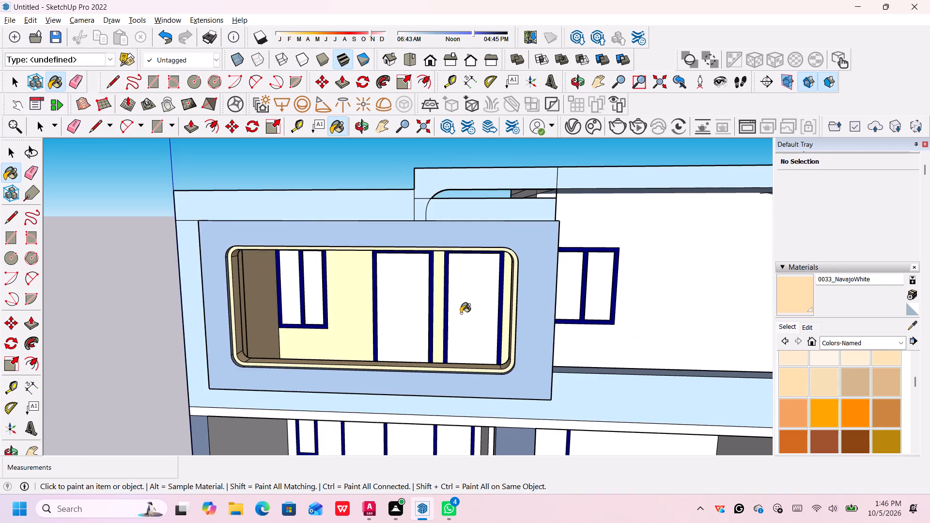
{"action": "scroll", "coordinate": [461, 313], "scroll_direction": "down", "scroll_amount": 5}
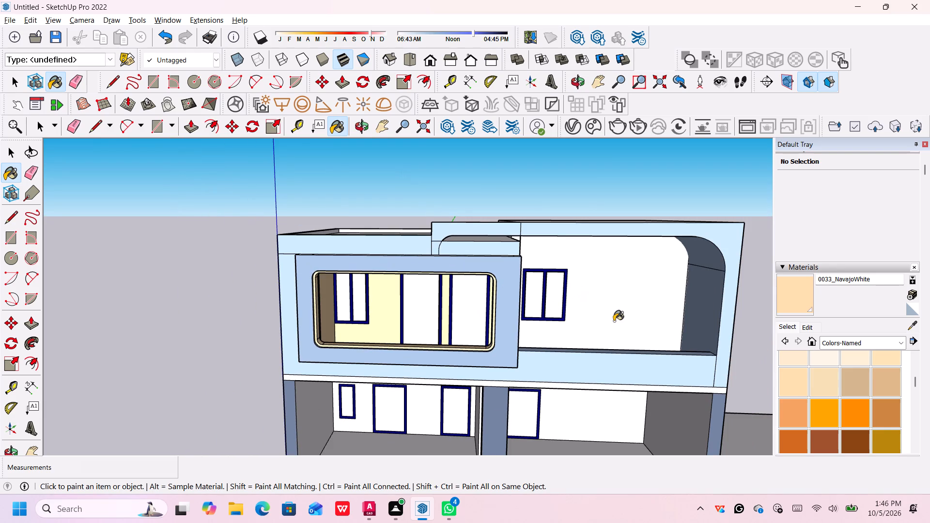
{"action": "scroll", "coordinate": [598, 342], "scroll_direction": "down", "scroll_amount": 3}
{"action": "middle_click_drag", "start_coordinate": [600, 390], "coordinate": [596, 371]}
{"action": "scroll", "coordinate": [430, 366], "scroll_direction": "down", "scroll_amount": 3}
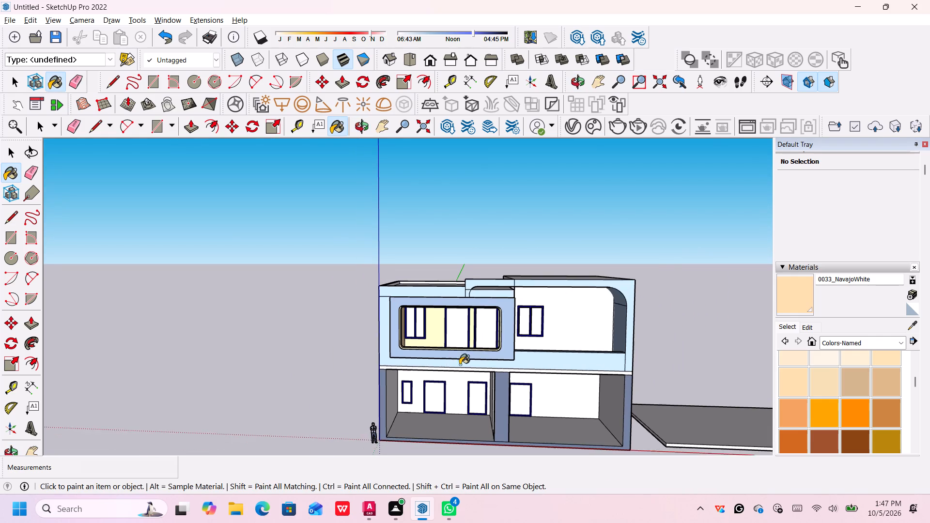
{"action": "scroll", "coordinate": [460, 365], "scroll_direction": "down", "scroll_amount": 1}
{"action": "scroll", "coordinate": [453, 397], "scroll_direction": "up", "scroll_amount": 2}
{"action": "left_click", "coordinate": [455, 389]}
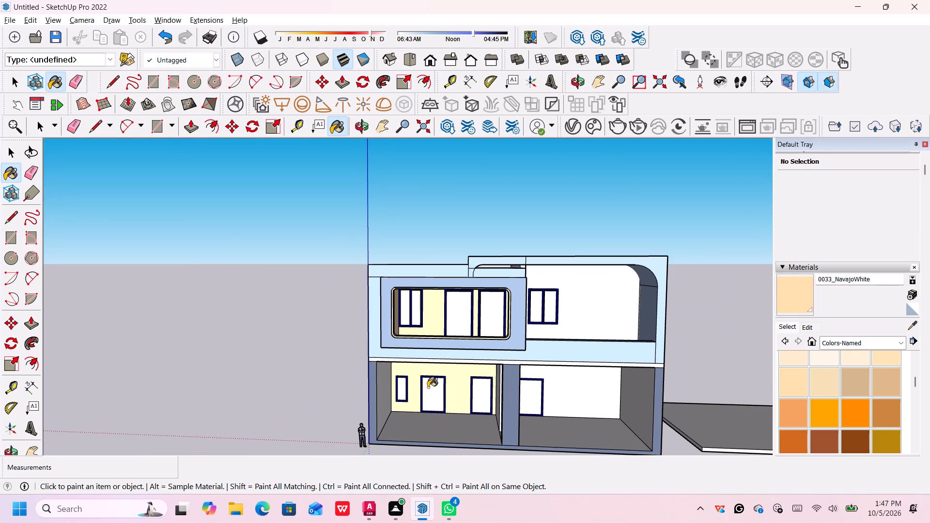
Paint the outer side wall, floor and ceiling of the ground-floor bay below the balcony with 0033_NavajoWhite.
{"action": "middle_click_drag", "start_coordinate": [409, 385], "coordinate": [395, 362]}
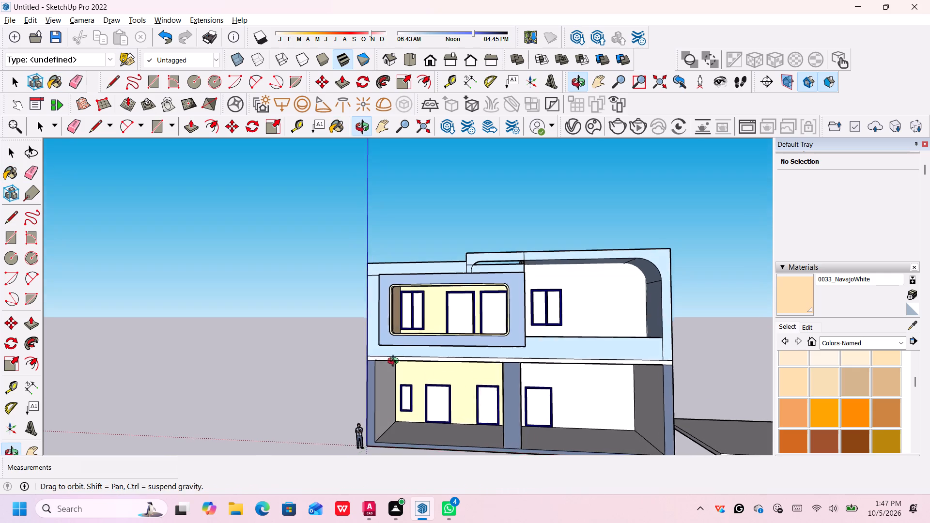
{"action": "middle_click_drag", "start_coordinate": [395, 362], "coordinate": [394, 361]}
{"action": "middle_click", "coordinate": [394, 361]}
{"action": "scroll", "coordinate": [397, 385], "scroll_direction": "up", "scroll_amount": 1}
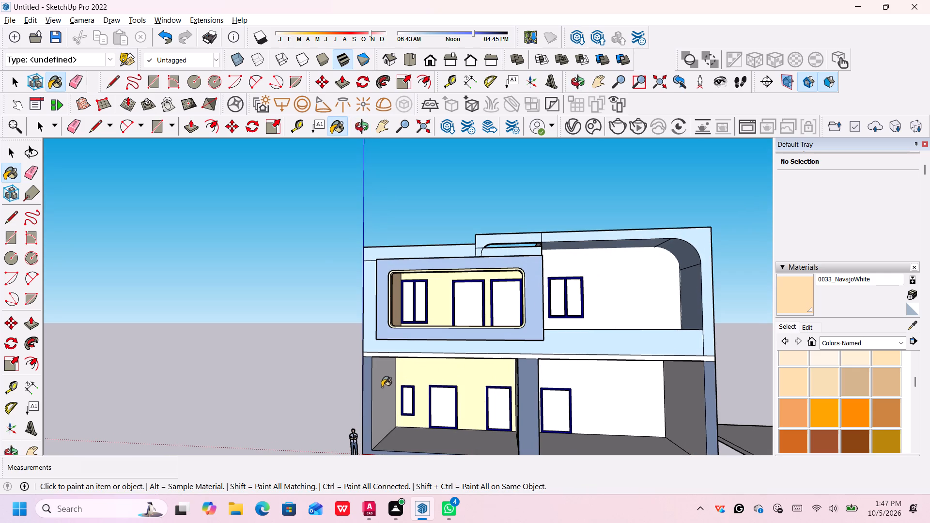
{"action": "left_click", "coordinate": [378, 383]}
{"action": "middle_click_drag", "start_coordinate": [393, 393], "coordinate": [386, 369]}
{"action": "middle_click", "coordinate": [386, 369]}
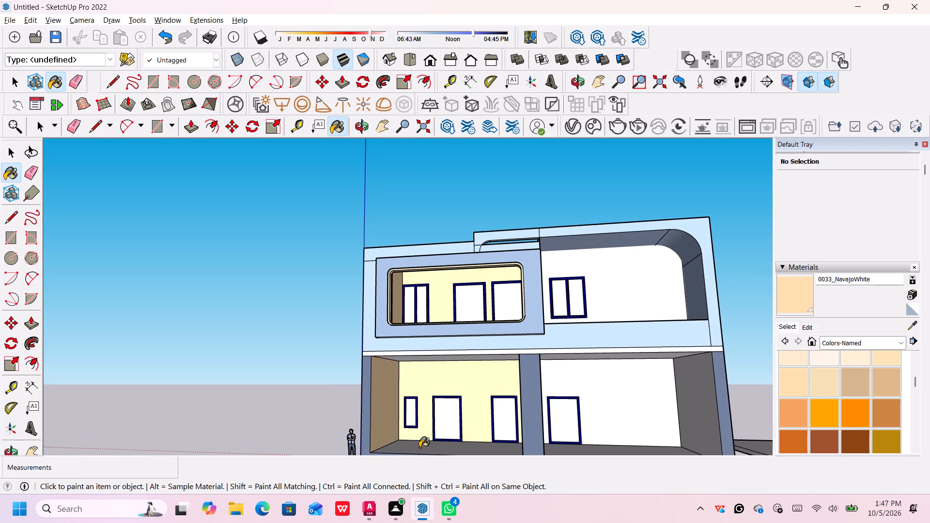
{"action": "scroll", "coordinate": [421, 448], "scroll_direction": "down", "scroll_amount": 1}
{"action": "left_click", "coordinate": [421, 448]}
{"action": "scroll", "coordinate": [442, 410], "scroll_direction": "down", "scroll_amount": 1}
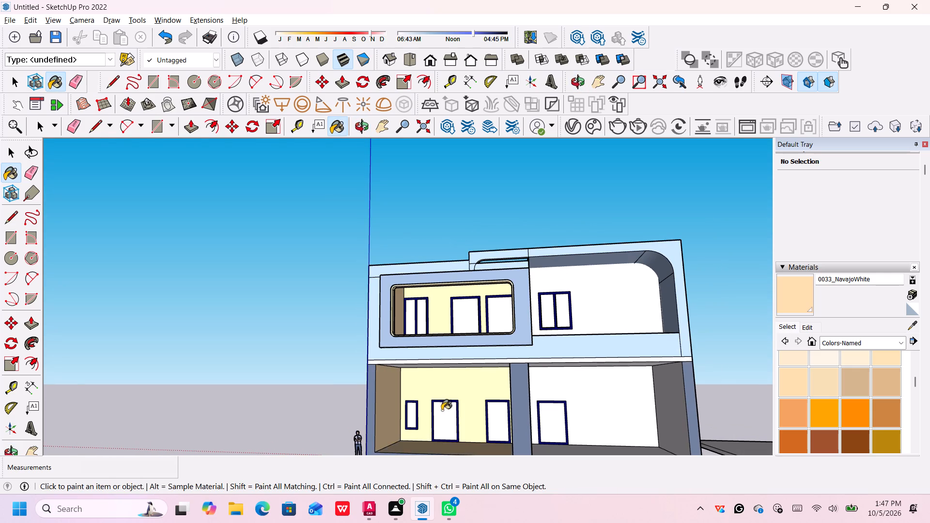
{"action": "middle_click_drag", "start_coordinate": [442, 409], "coordinate": [445, 347]}
{"action": "left_click", "coordinate": [448, 379]}
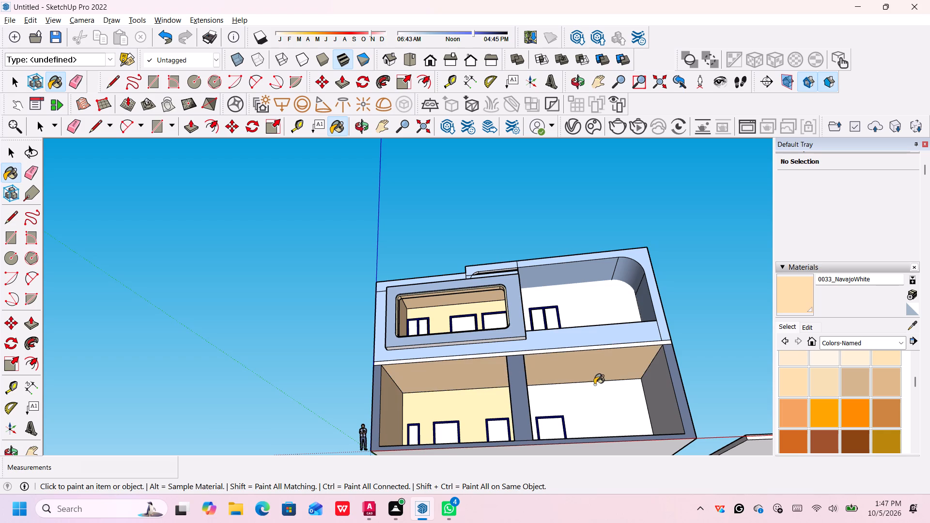
Paint the back wall, floor and outer side wall of the other ground-floor bay with 0033_NavajoWhite.
{"action": "left_click", "coordinate": [600, 404]}
{"action": "middle_click_drag", "start_coordinate": [603, 411], "coordinate": [623, 471]}
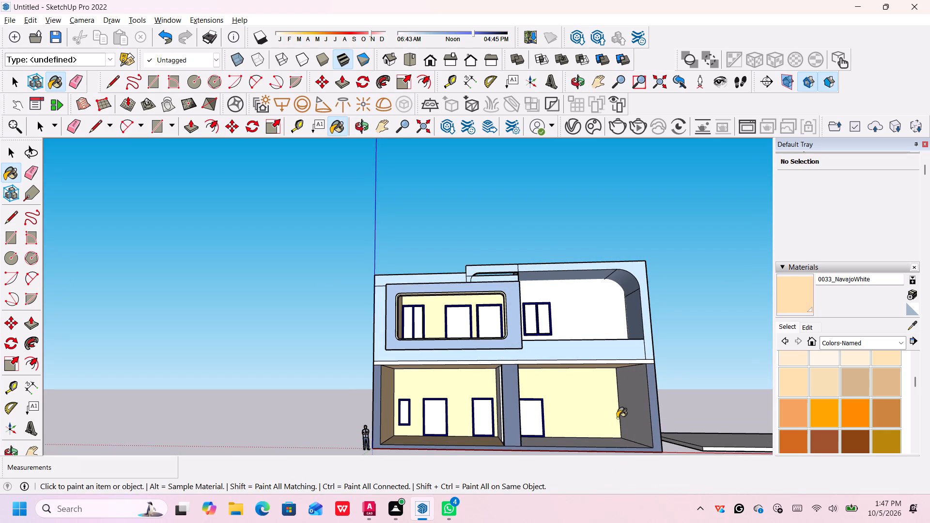
{"action": "left_click", "coordinate": [600, 444]}
{"action": "left_click", "coordinate": [632, 413]}
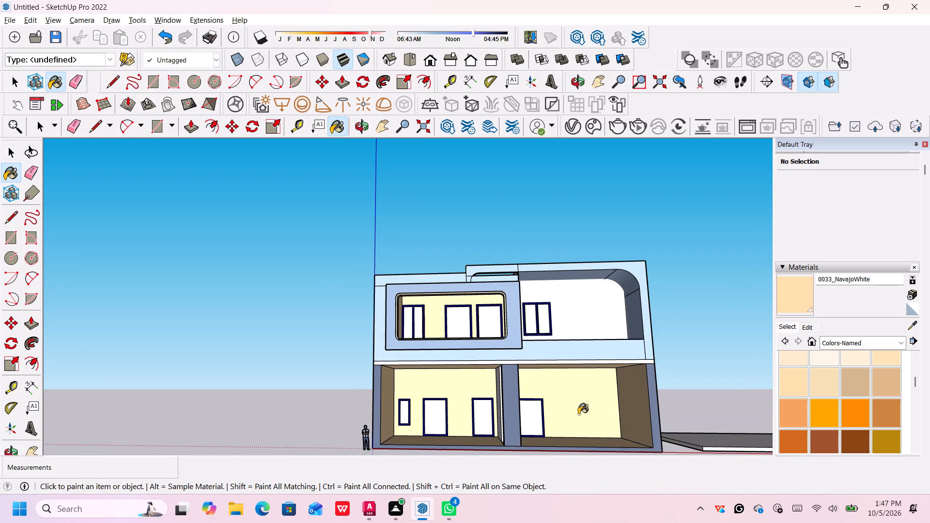
{"action": "scroll", "coordinate": [578, 413], "scroll_direction": "down", "scroll_amount": 6}
{"action": "middle_click_drag", "start_coordinate": [577, 416], "coordinate": [584, 439]}
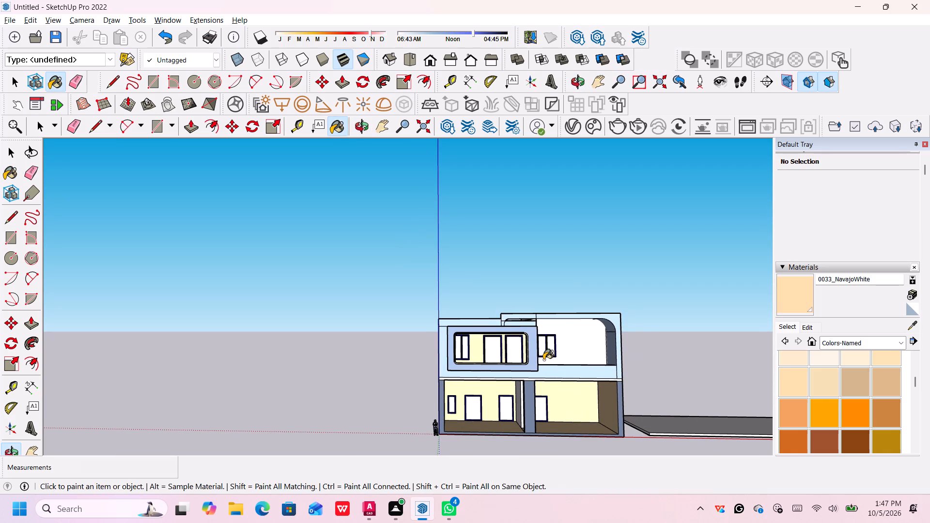
Paint the recessed upper-storey back wall beside the balcony with Cladding Siding Tan from the Brick, Cladding and Siding collection.
{"action": "middle_click_drag", "start_coordinate": [550, 342], "coordinate": [556, 357]}
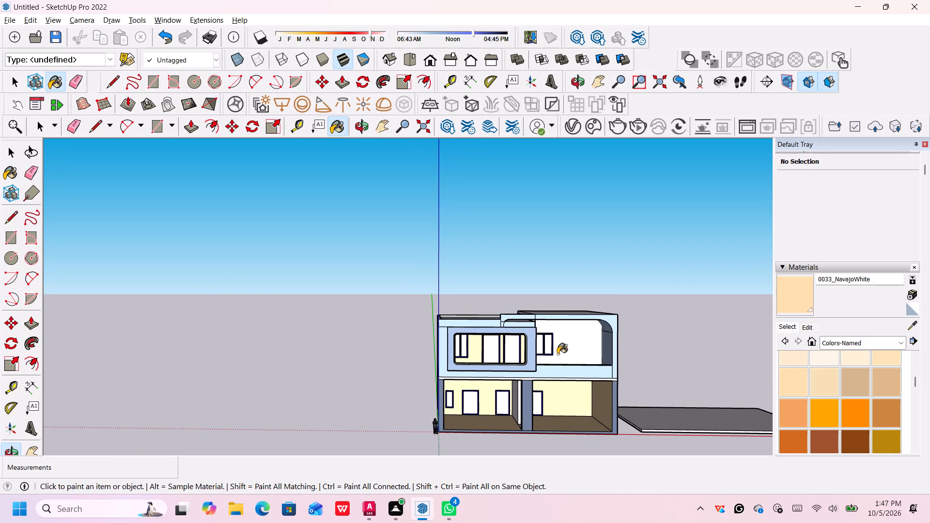
{"action": "scroll", "coordinate": [558, 354], "scroll_direction": "up", "scroll_amount": 3}
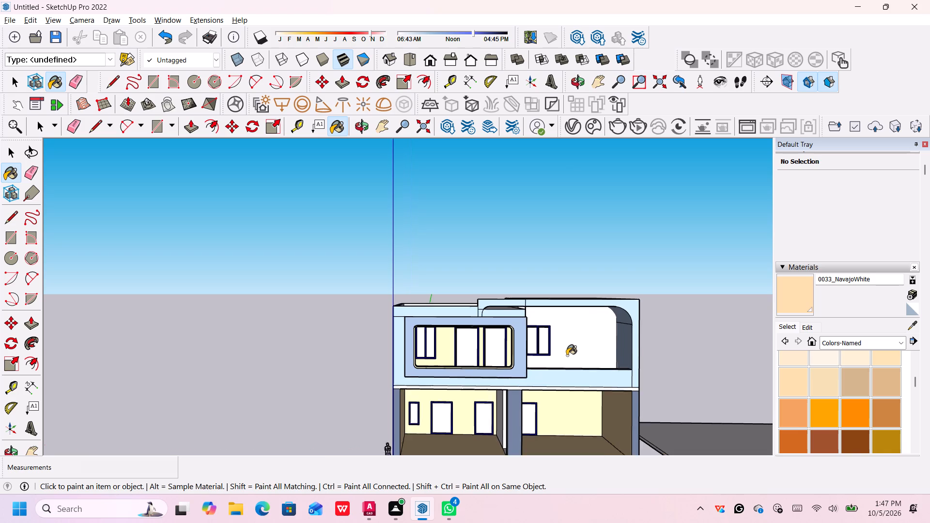
{"action": "scroll", "coordinate": [567, 355], "scroll_direction": "up", "scroll_amount": 1}
{"action": "left_click", "coordinate": [868, 342]}
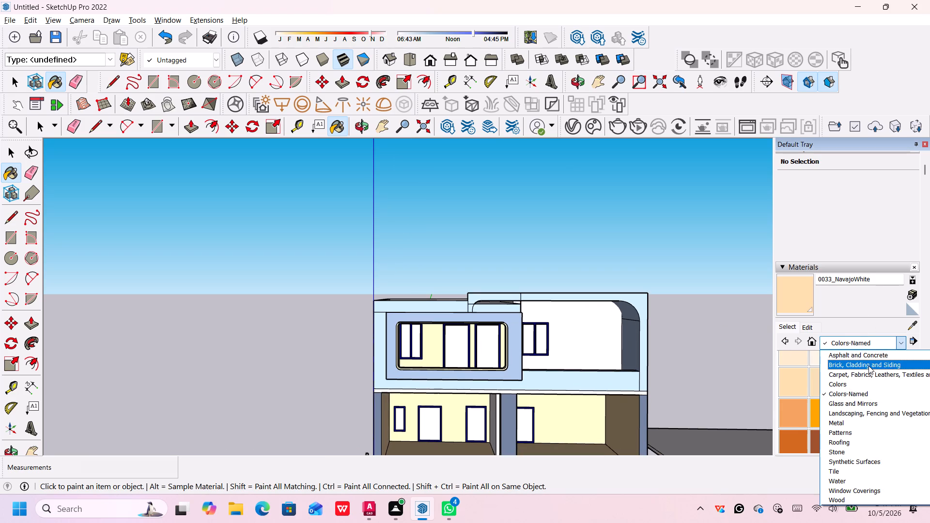
{"action": "left_click", "coordinate": [868, 366]}
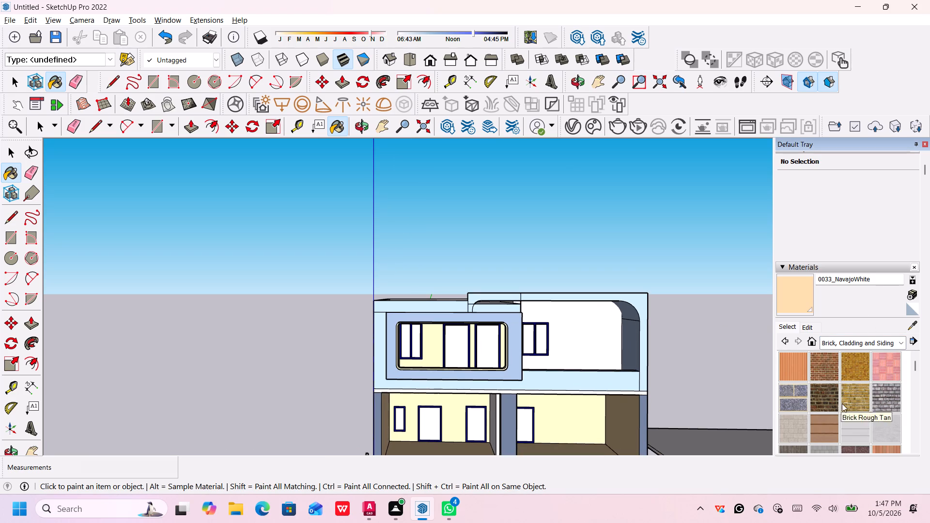
{"action": "scroll", "coordinate": [833, 406], "scroll_direction": "down", "scroll_amount": 2}
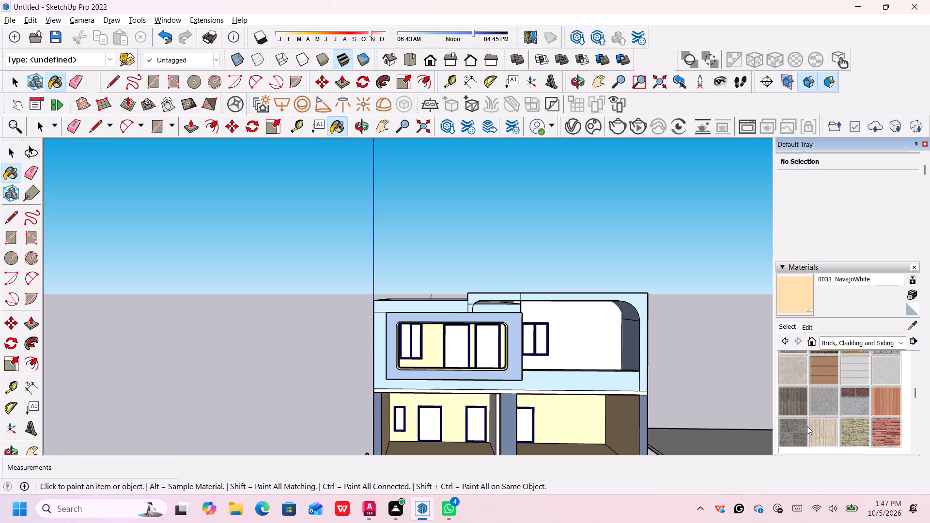
{"action": "scroll", "coordinate": [811, 413], "scroll_direction": "up", "scroll_amount": 1}
{"action": "scroll", "coordinate": [862, 407], "scroll_direction": "up", "scroll_amount": 2}
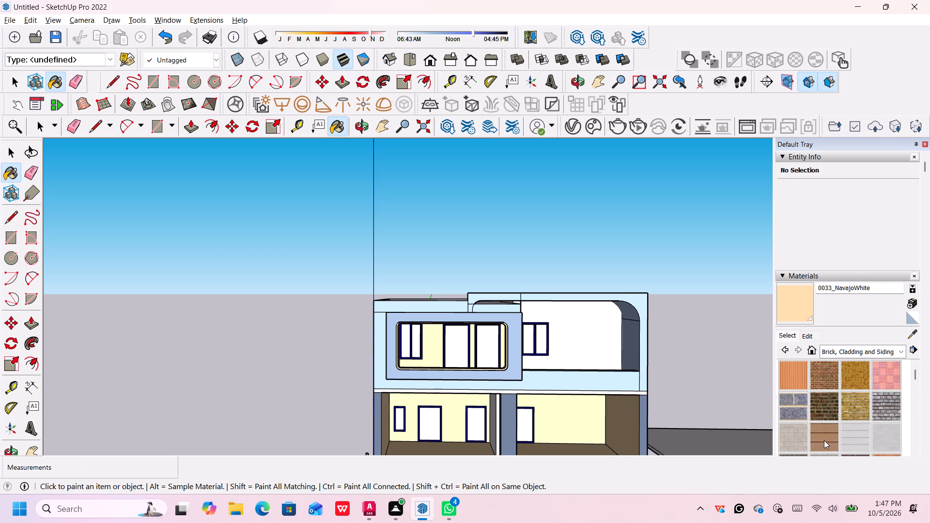
{"action": "left_click", "coordinate": [824, 440]}
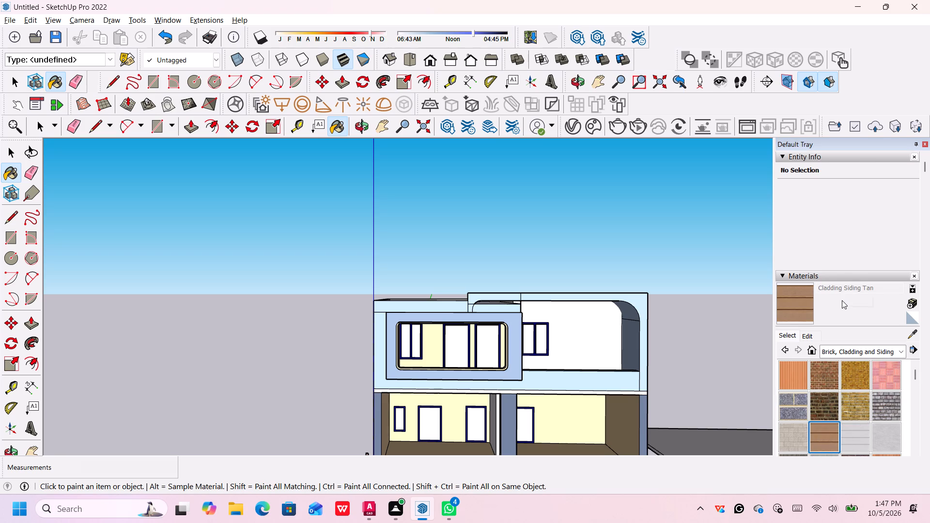
{"action": "left_click", "coordinate": [806, 335]}
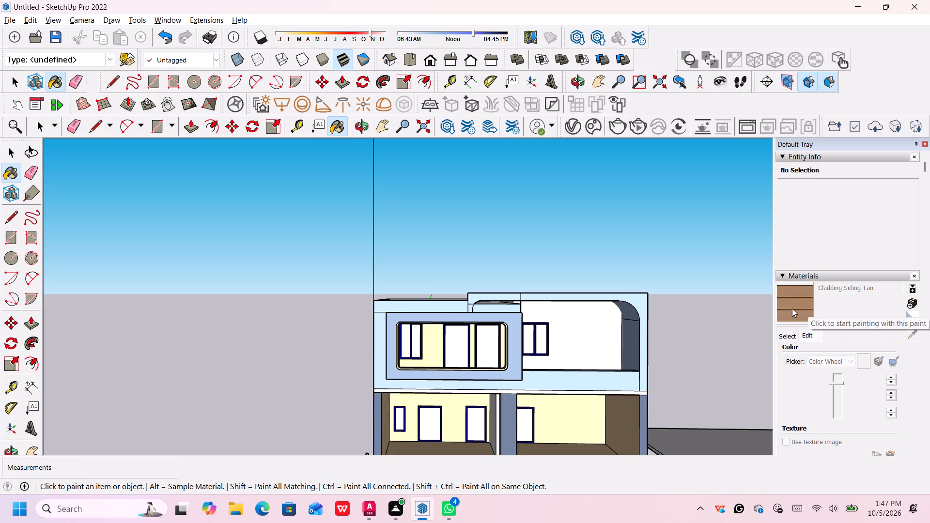
{"action": "left_click", "coordinate": [609, 338]}
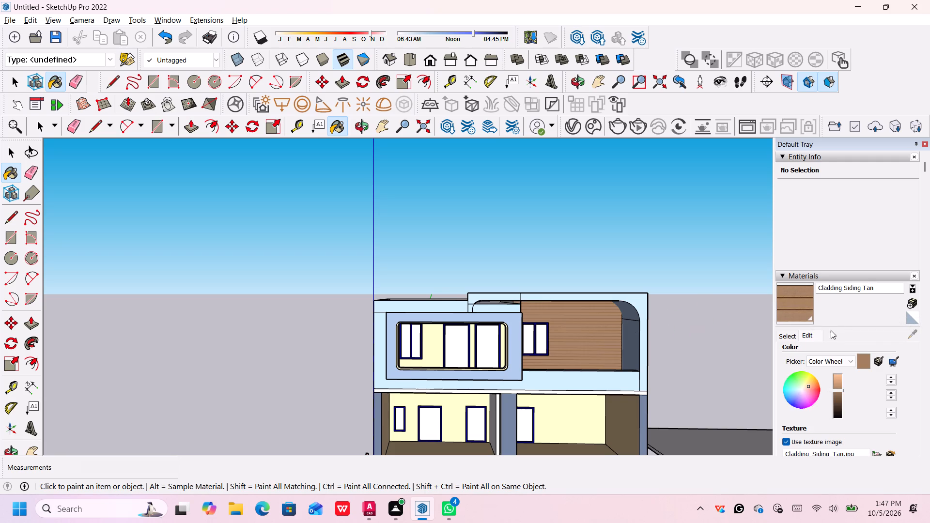
Recolour the Cladding Siding Tan material to a muted grey-violet.
{"action": "left_click", "coordinate": [800, 392]}
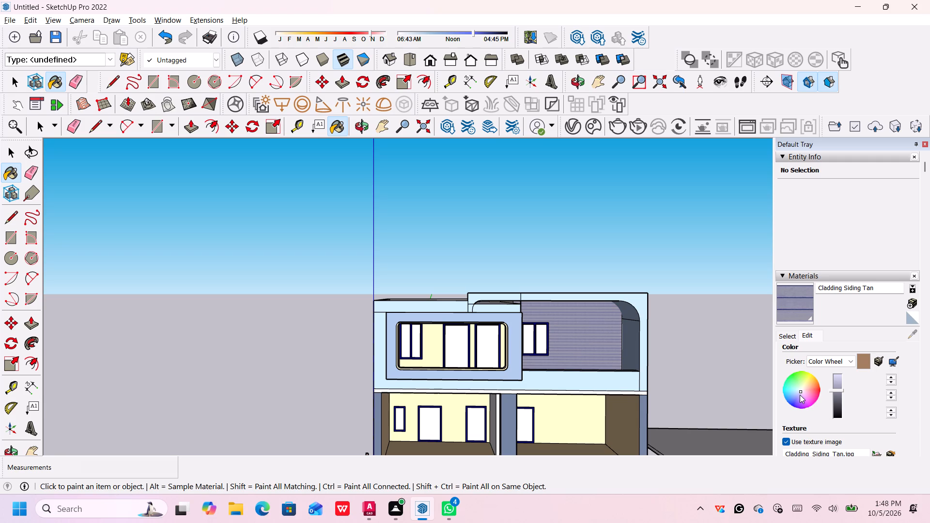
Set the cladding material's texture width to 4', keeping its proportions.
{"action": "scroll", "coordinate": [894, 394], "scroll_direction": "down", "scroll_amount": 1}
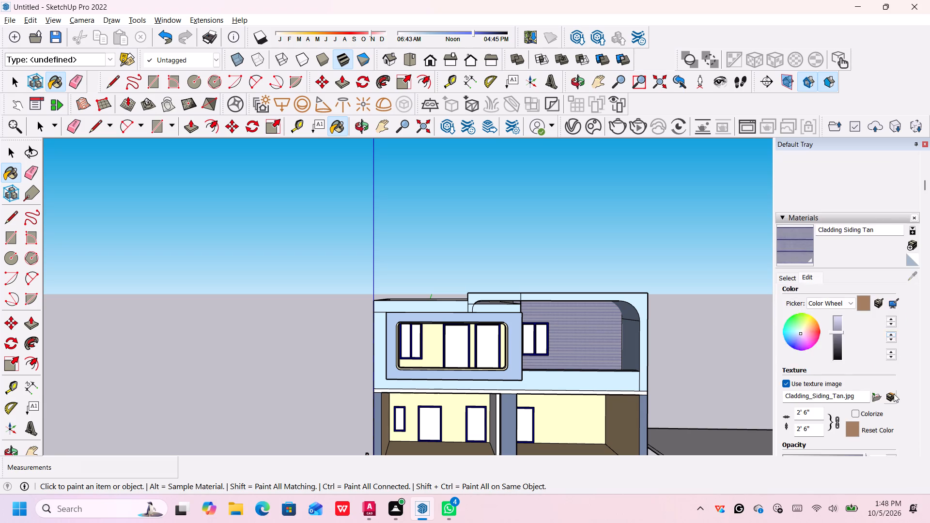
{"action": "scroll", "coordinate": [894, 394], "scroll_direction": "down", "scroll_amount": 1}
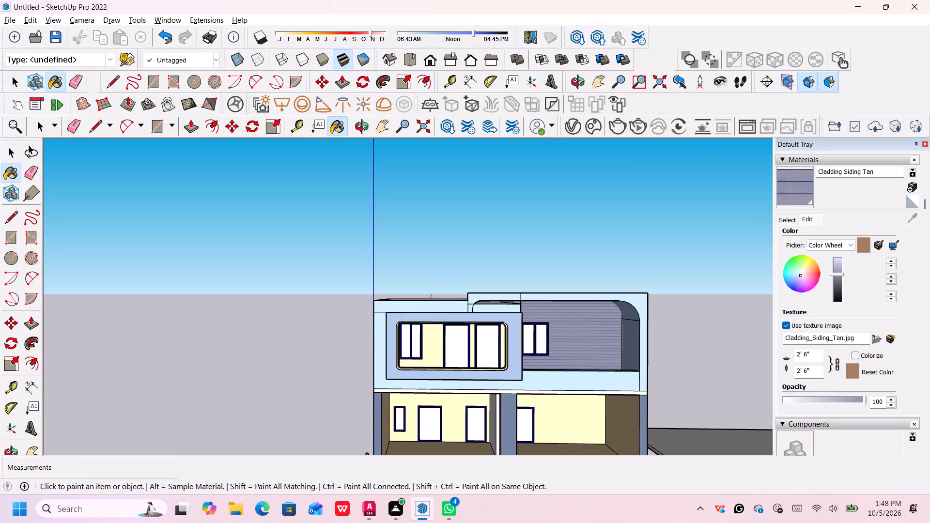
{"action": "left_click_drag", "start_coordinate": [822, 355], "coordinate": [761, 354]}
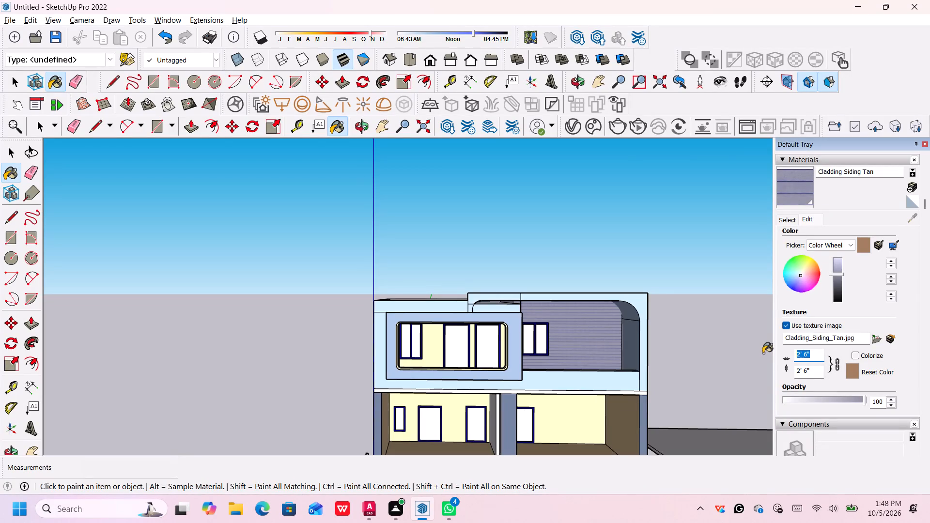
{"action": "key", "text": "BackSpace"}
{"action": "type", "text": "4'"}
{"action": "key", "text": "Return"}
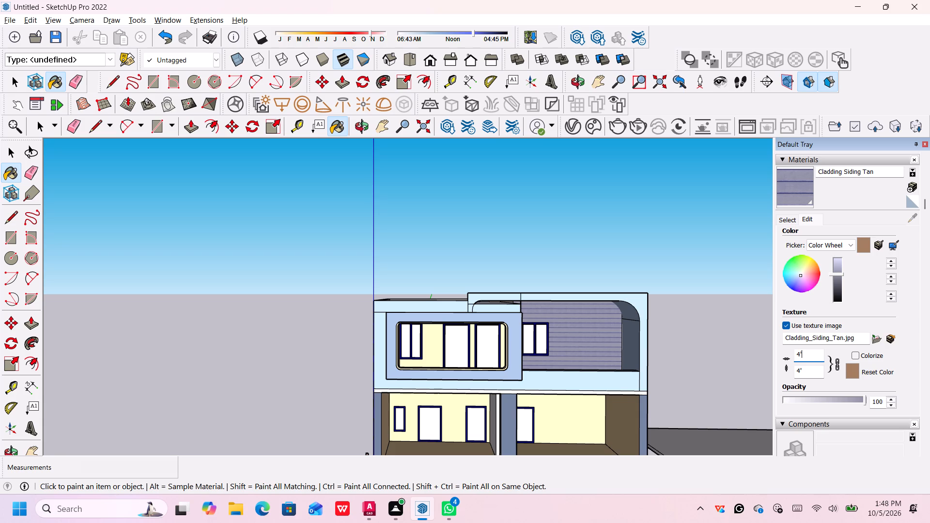
Set the cladding material's texture width to 6', keeping its proportions.
{"action": "key", "text": "grave"}
{"action": "key", "text": "BackSpace"}
{"action": "key", "text": "BackSpace"}
{"action": "key", "text": "BackSpace"}
{"action": "type", "text": "6'"}
{"action": "key", "text": "Return"}
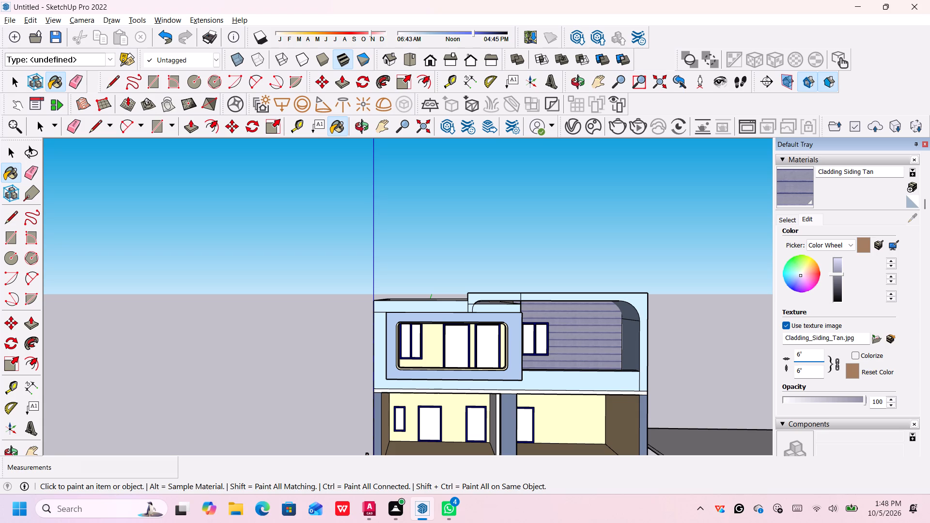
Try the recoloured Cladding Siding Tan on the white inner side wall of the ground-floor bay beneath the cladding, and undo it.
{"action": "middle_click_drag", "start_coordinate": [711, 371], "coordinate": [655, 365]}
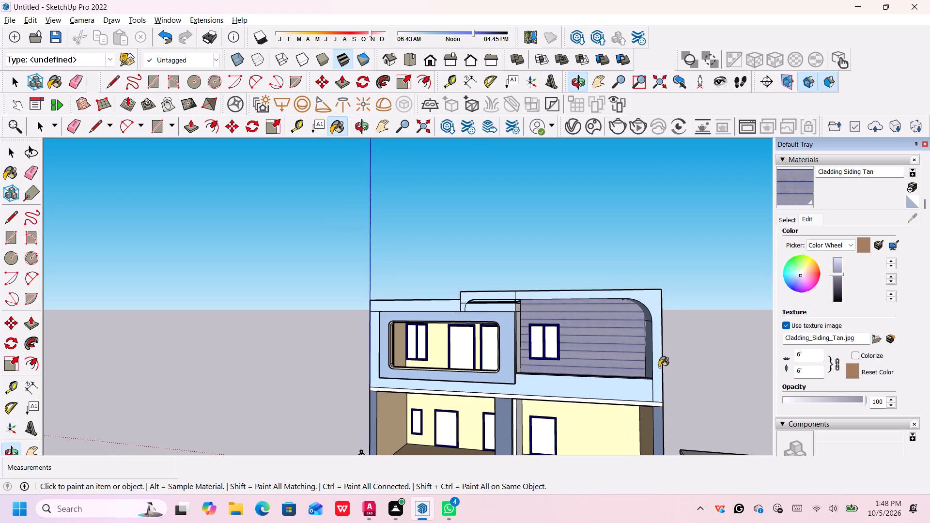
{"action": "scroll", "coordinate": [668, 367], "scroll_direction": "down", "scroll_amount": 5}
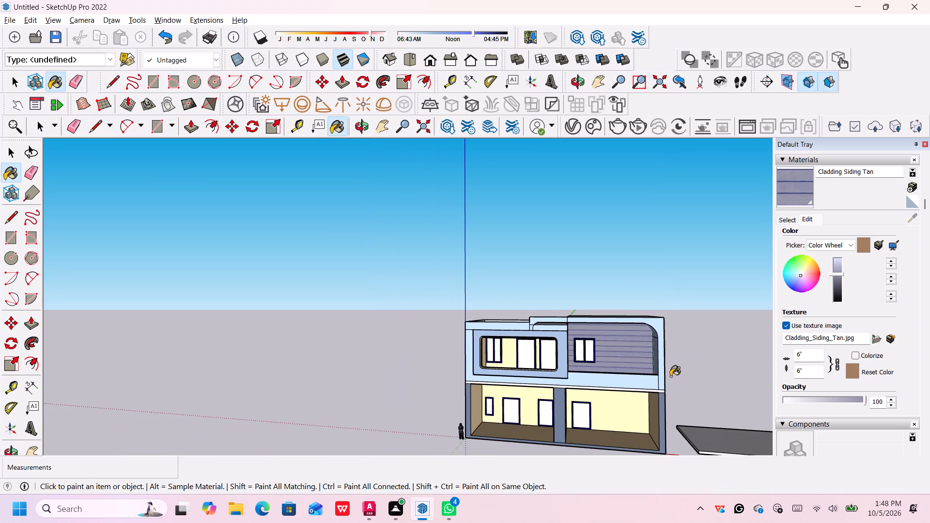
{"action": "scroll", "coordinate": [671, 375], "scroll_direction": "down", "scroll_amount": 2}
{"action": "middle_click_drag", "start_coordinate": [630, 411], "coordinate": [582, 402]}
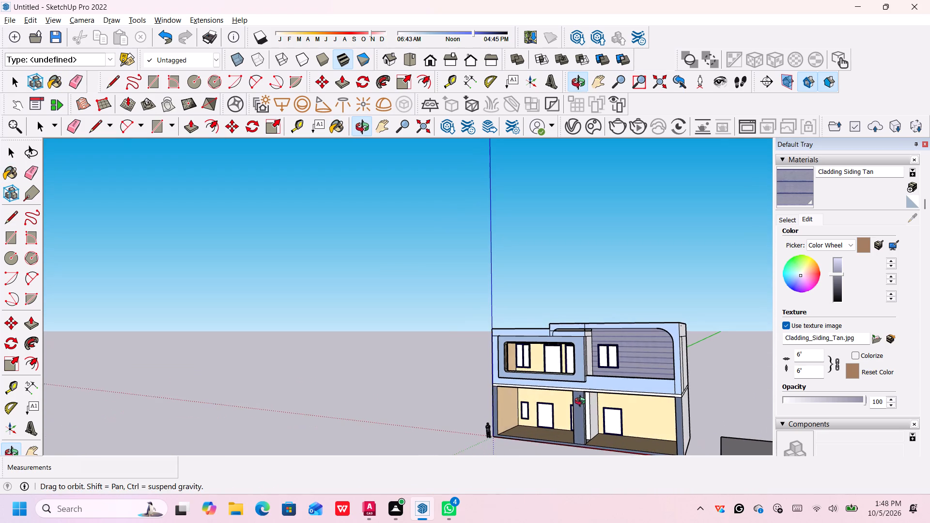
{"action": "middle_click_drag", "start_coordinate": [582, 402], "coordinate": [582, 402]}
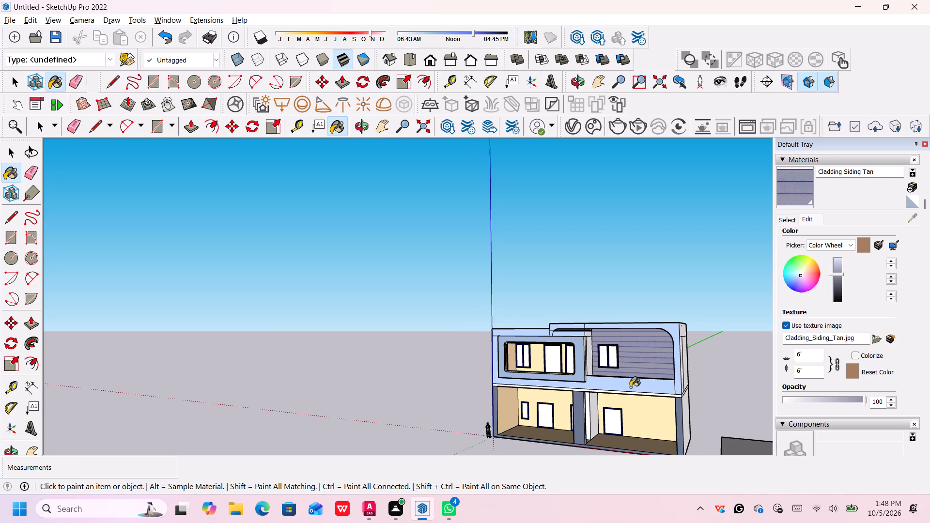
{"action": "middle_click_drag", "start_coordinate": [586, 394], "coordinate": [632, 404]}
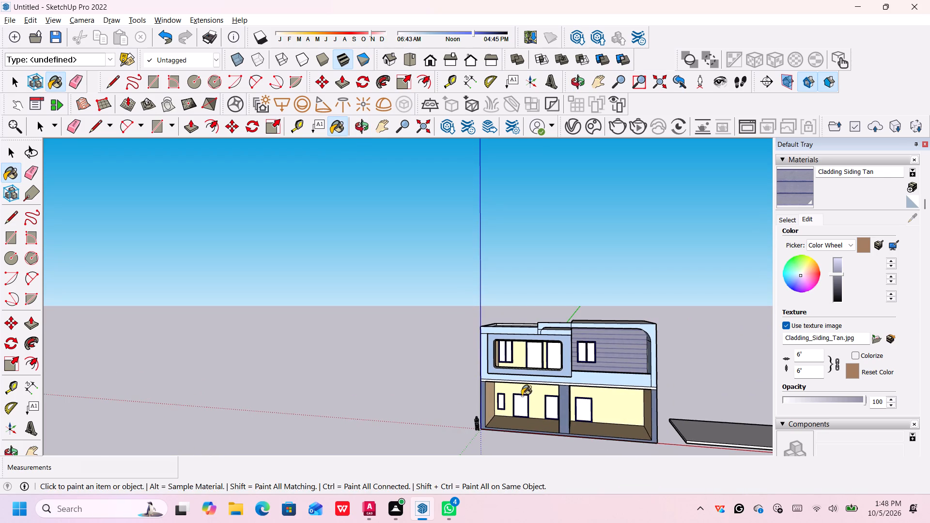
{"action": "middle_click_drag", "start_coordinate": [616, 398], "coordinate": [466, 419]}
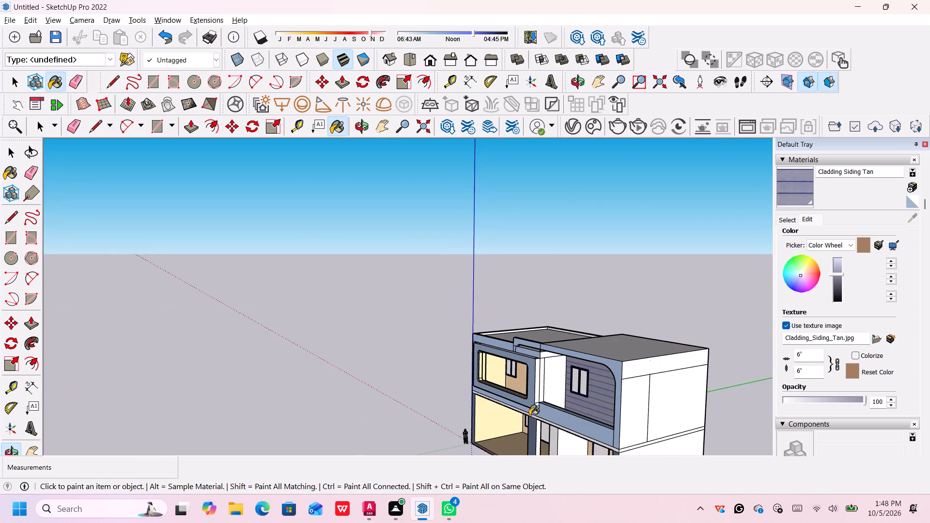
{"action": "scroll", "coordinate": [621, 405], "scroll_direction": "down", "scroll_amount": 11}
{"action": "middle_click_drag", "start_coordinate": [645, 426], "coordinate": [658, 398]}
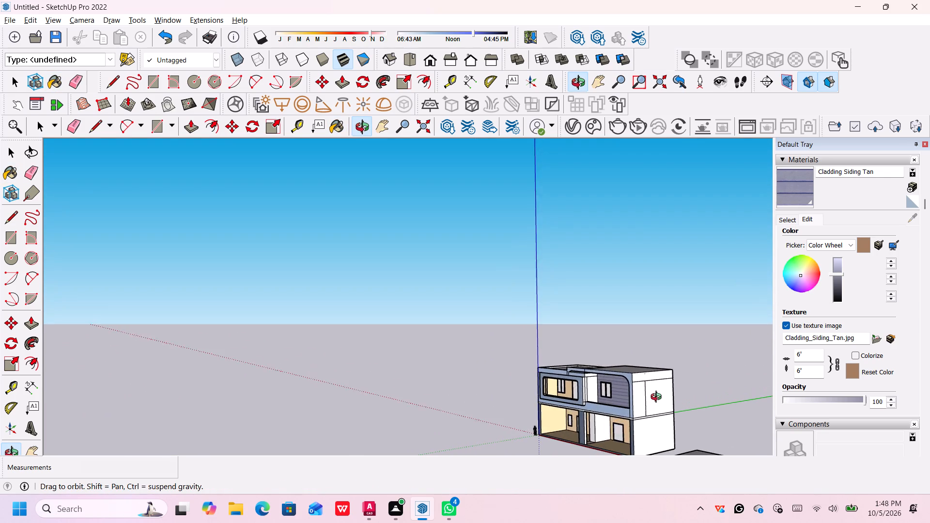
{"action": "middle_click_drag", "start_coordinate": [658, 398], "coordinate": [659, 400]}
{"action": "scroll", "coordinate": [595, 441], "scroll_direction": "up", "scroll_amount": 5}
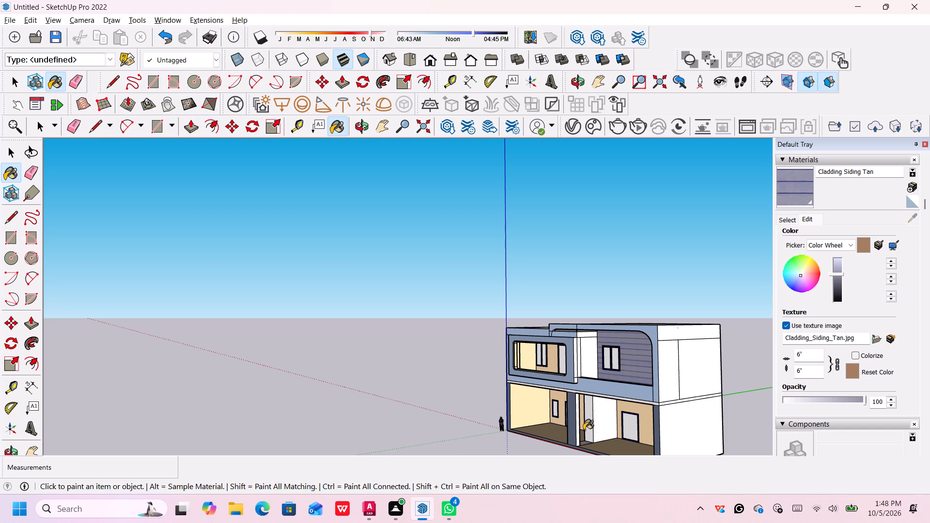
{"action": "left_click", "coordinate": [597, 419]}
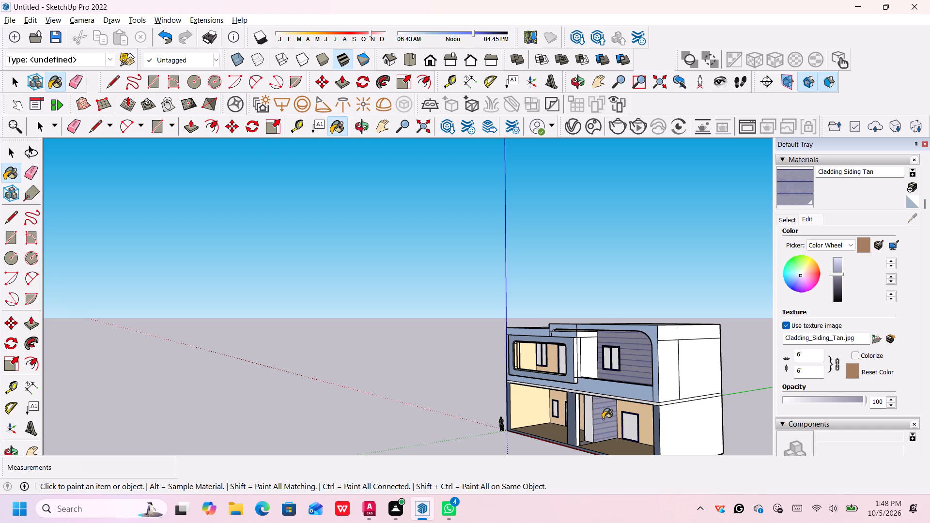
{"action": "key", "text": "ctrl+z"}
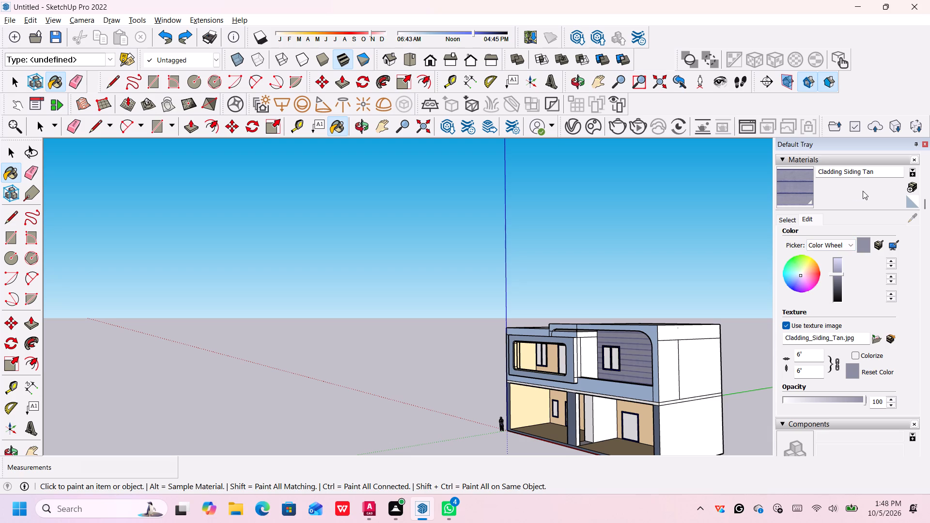
Review the cladding material's colour and texture settings and browse the Brick, Cladding and Siding collection.
{"action": "scroll", "coordinate": [868, 200], "scroll_direction": "up", "scroll_amount": 2}
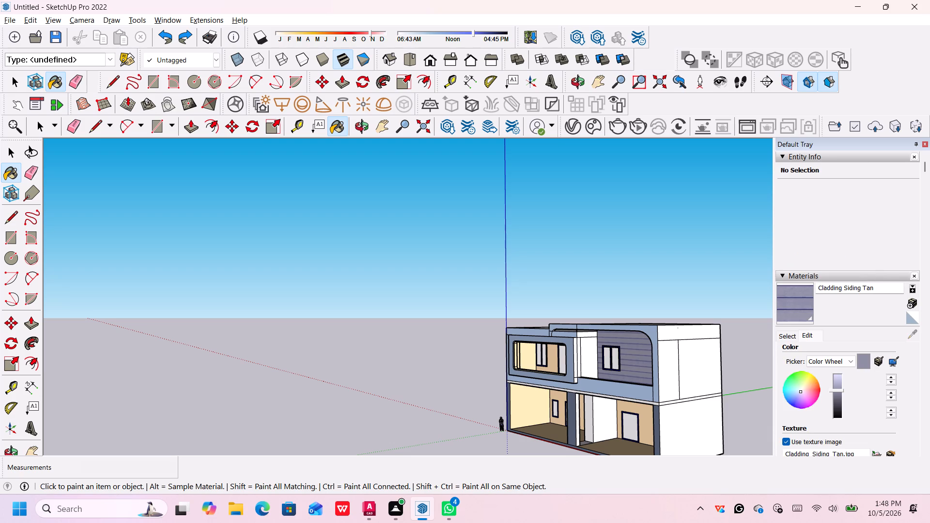
{"action": "scroll", "coordinate": [883, 321], "scroll_direction": "down", "scroll_amount": 3}
{"action": "scroll", "coordinate": [826, 375], "scroll_direction": "down", "scroll_amount": 2}
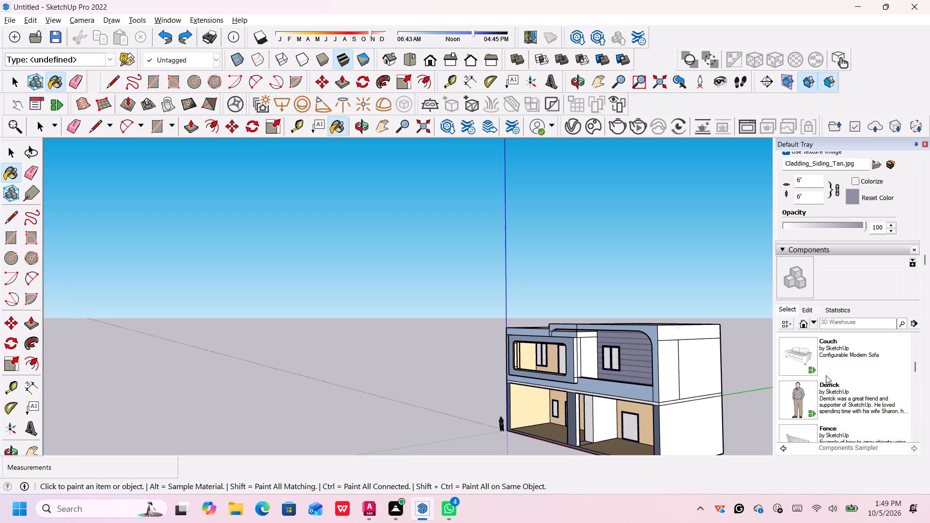
{"action": "scroll", "coordinate": [826, 364], "scroll_direction": "up", "scroll_amount": 5}
{"action": "scroll", "coordinate": [847, 278], "scroll_direction": "up", "scroll_amount": 3}
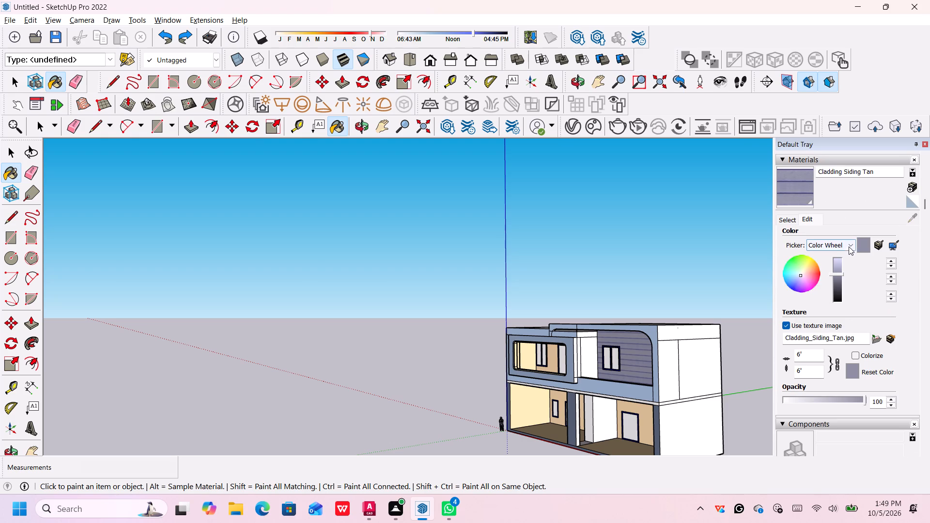
{"action": "left_click", "coordinate": [850, 244]}
{"action": "left_click", "coordinate": [850, 245]}
{"action": "scroll", "coordinate": [847, 241], "scroll_direction": "up", "scroll_amount": 1}
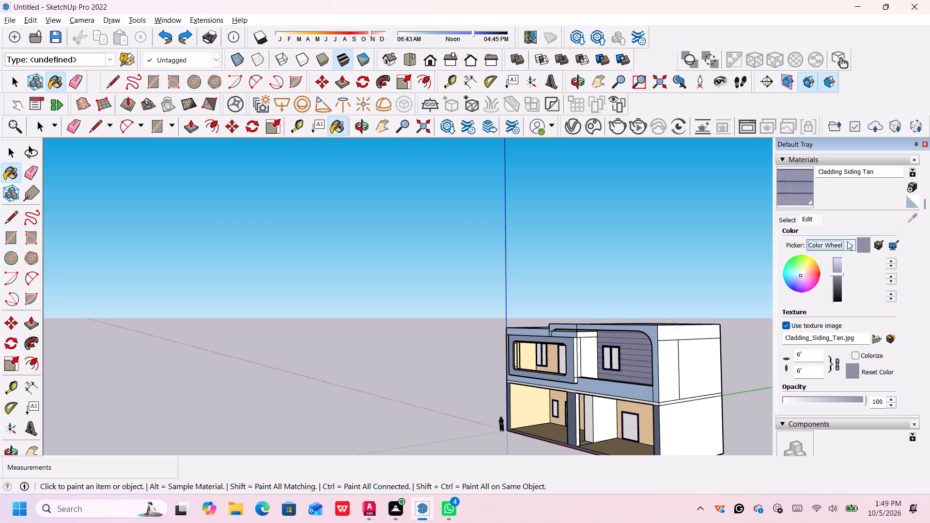
{"action": "scroll", "coordinate": [847, 241], "scroll_direction": "up", "scroll_amount": 1}
{"action": "left_click", "coordinate": [792, 219]}
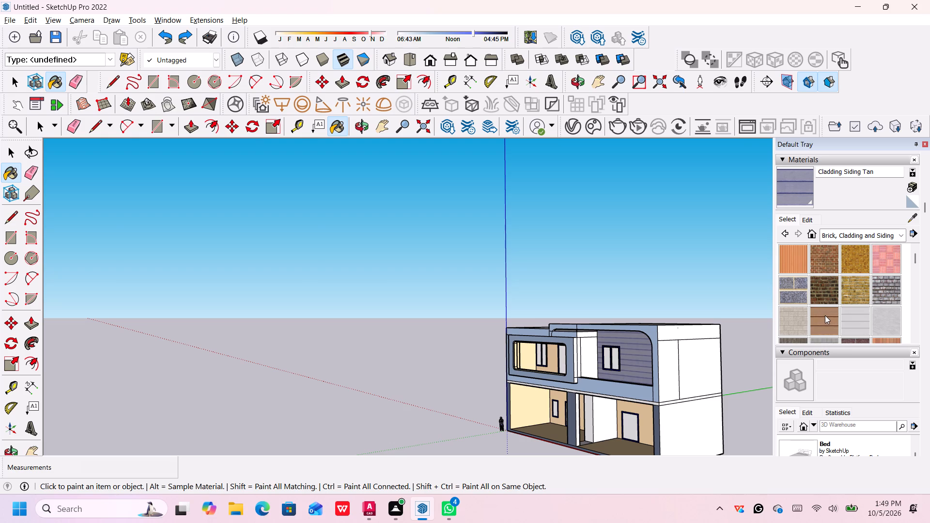
{"action": "scroll", "coordinate": [857, 363], "scroll_direction": "down", "scroll_amount": 1}
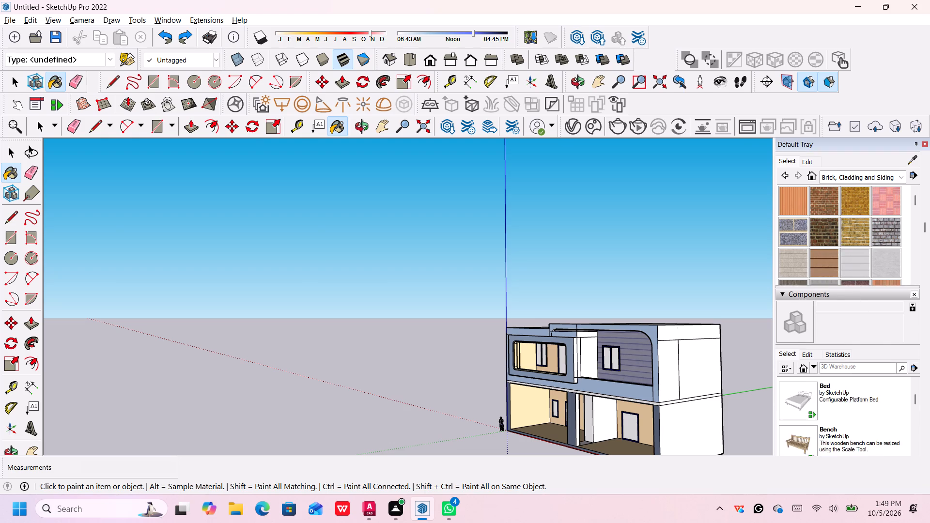
{"action": "scroll", "coordinate": [857, 364], "scroll_direction": "down", "scroll_amount": 3}
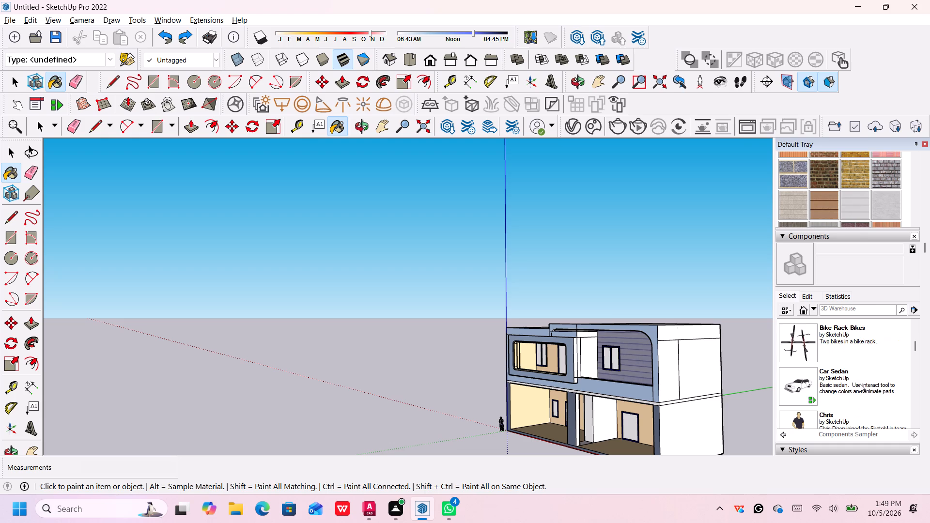
{"action": "scroll", "coordinate": [860, 384], "scroll_direction": "up", "scroll_amount": 1}
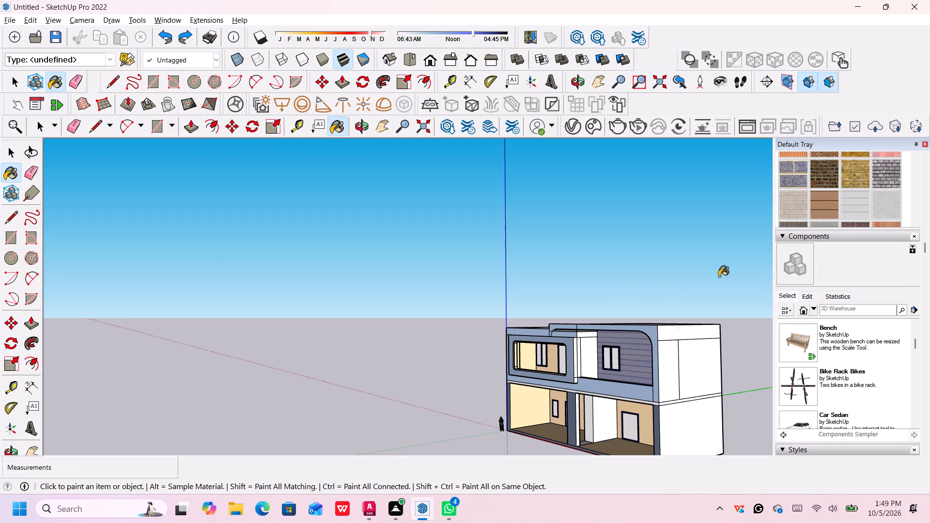
Leave painting and browse the Components Sampler collection for a component suited to the house.
{"action": "key", "text": "space"}
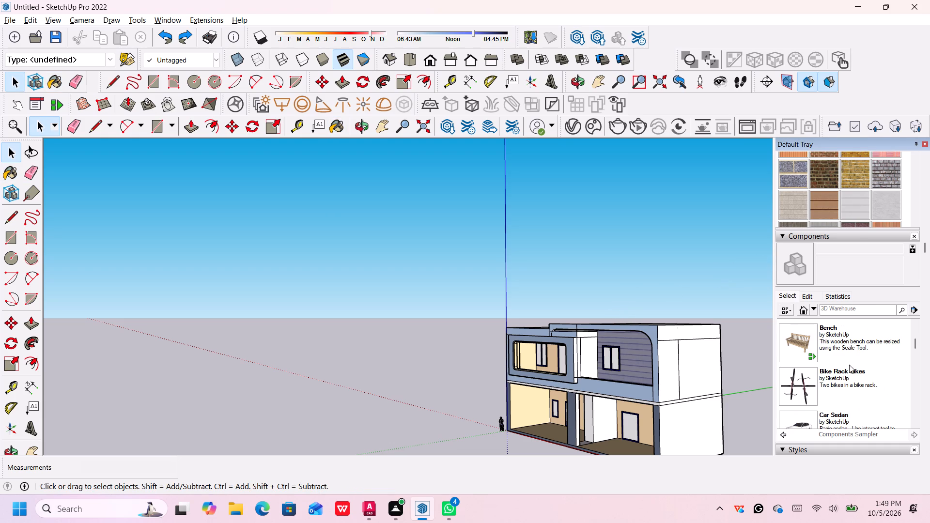
{"action": "scroll", "coordinate": [855, 385], "scroll_direction": "down", "scroll_amount": 4}
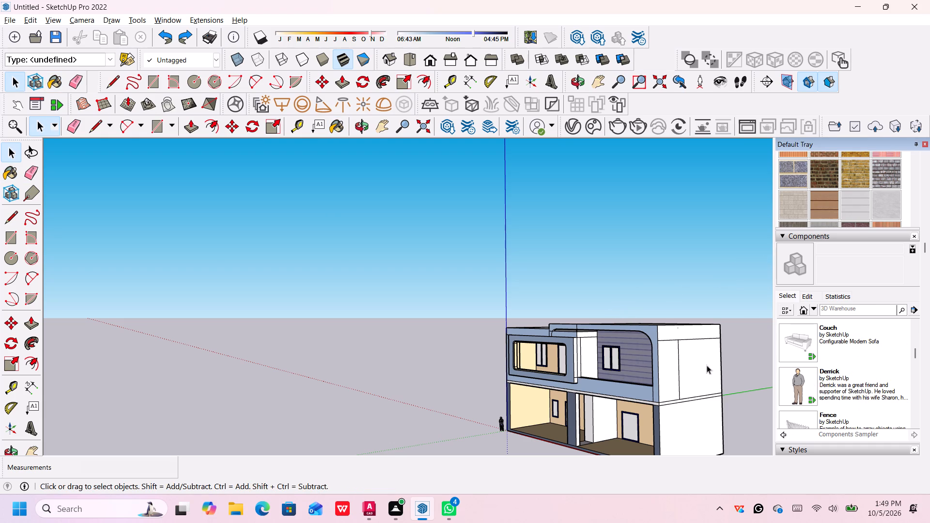
{"action": "scroll", "coordinate": [822, 389], "scroll_direction": "down", "scroll_amount": 1}
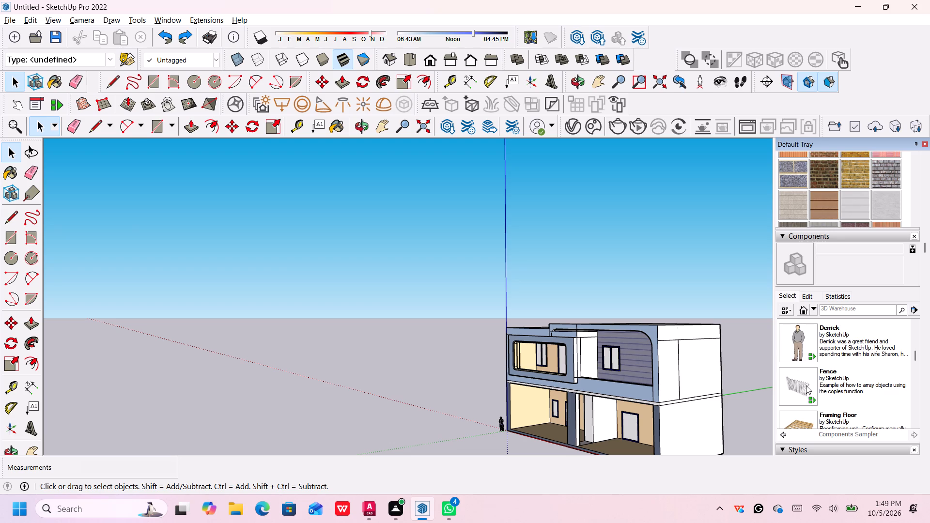
{"action": "scroll", "coordinate": [795, 390], "scroll_direction": "up", "scroll_amount": 1}
{"action": "scroll", "coordinate": [796, 390], "scroll_direction": "down", "scroll_amount": 2}
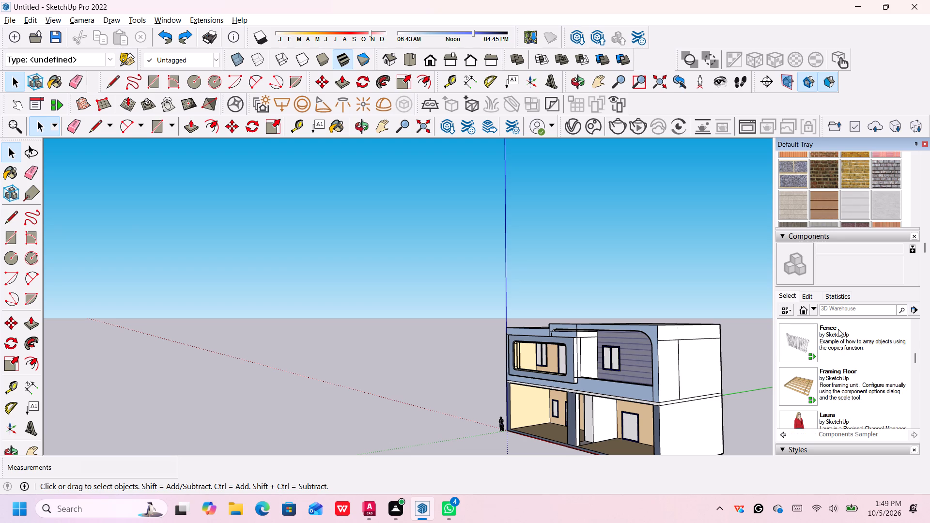
{"action": "scroll", "coordinate": [835, 355], "scroll_direction": "down", "scroll_amount": 1}
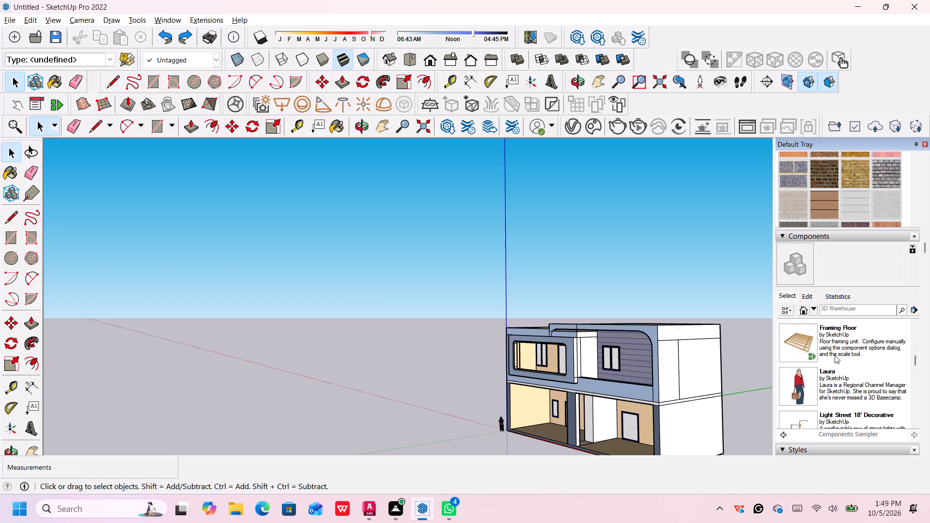
{"action": "scroll", "coordinate": [835, 355], "scroll_direction": "down", "scroll_amount": 4}
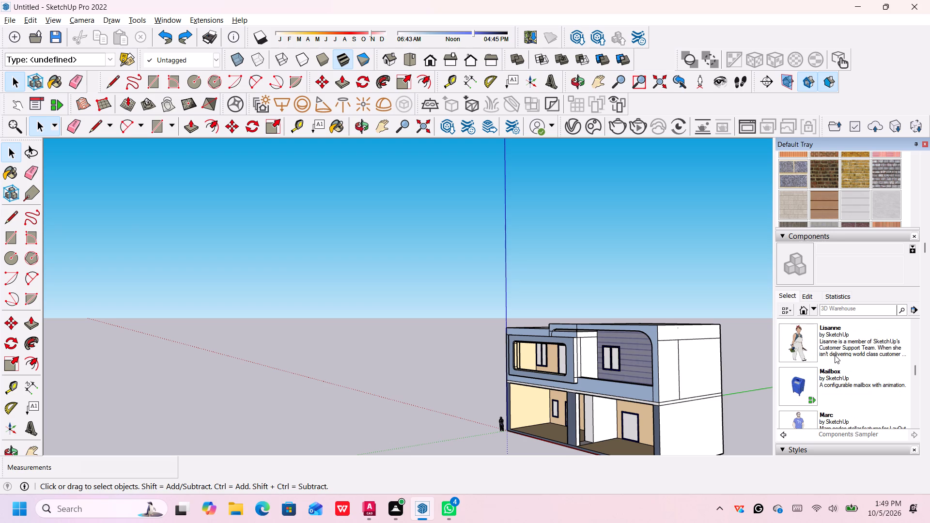
{"action": "scroll", "coordinate": [835, 355], "scroll_direction": "down", "scroll_amount": 6}
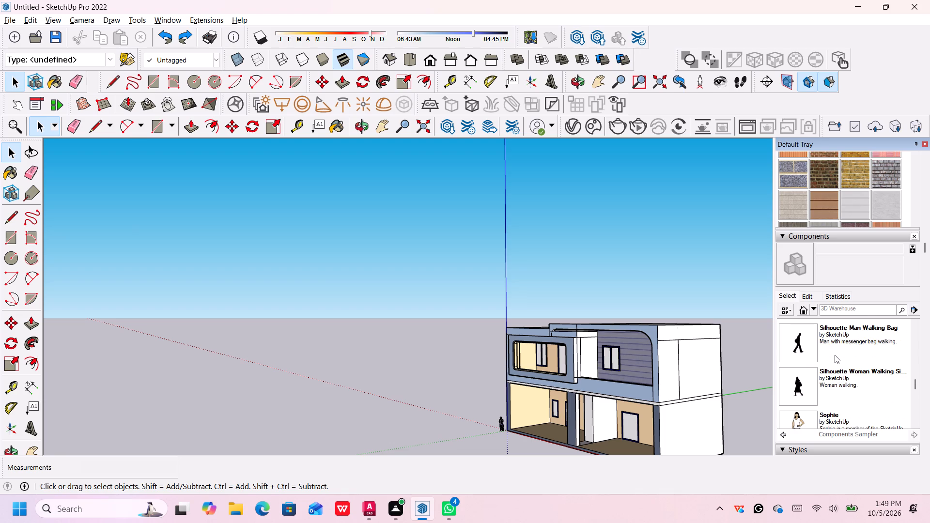
{"action": "scroll", "coordinate": [835, 355], "scroll_direction": "down", "scroll_amount": 1}
Search the 3D Warehouse components for "railings".
{"action": "left_click", "coordinate": [847, 312]}
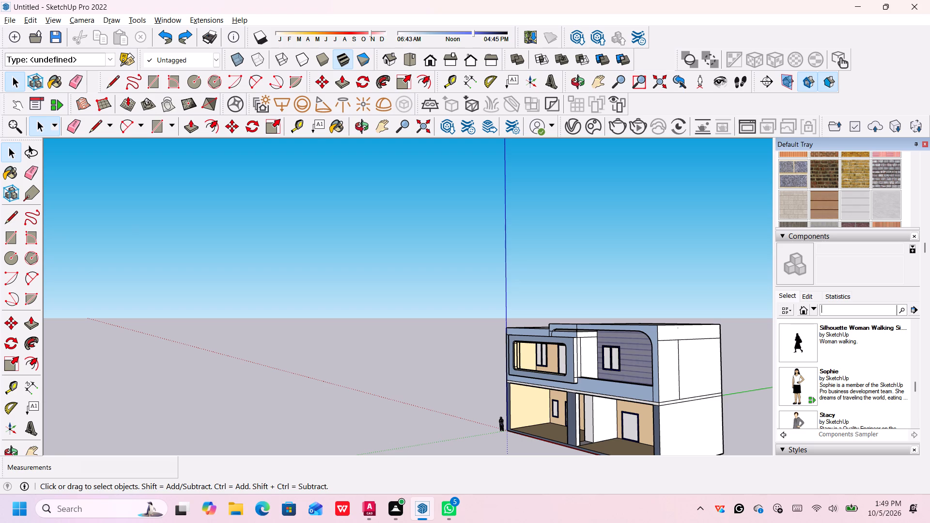
{"action": "type", "text": "rao"}
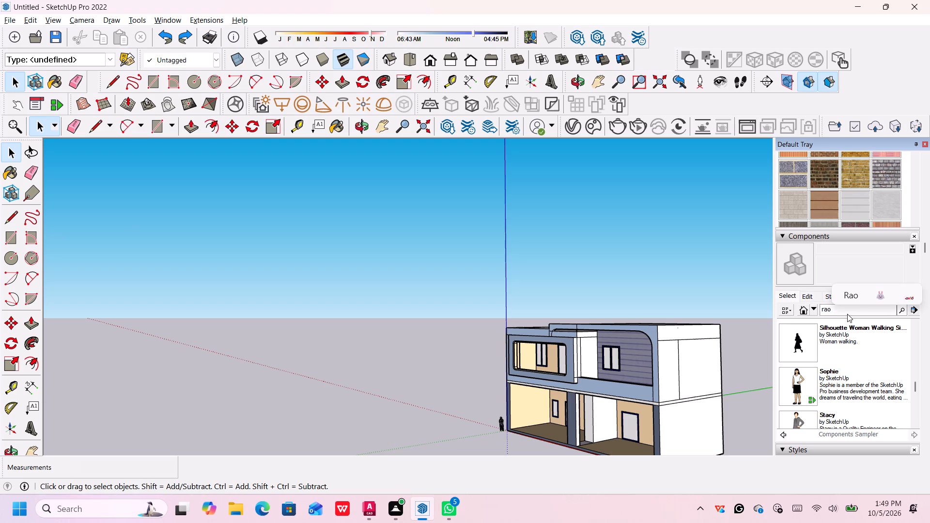
{"action": "key", "text": "BackSpace"}
{"action": "type", "text": "ilo"}
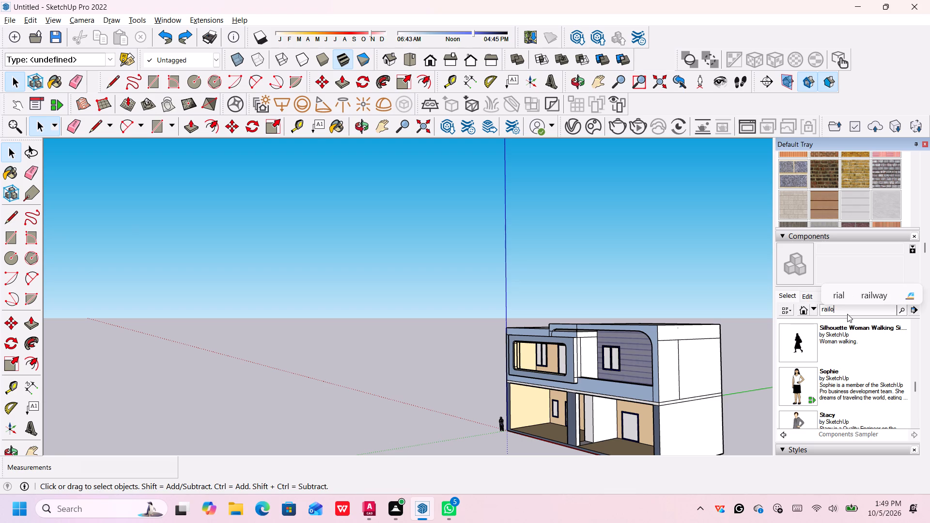
{"action": "key", "text": "BackSpace"}
{"action": "type", "text": "ings"}
{"action": "key", "text": "Return"}
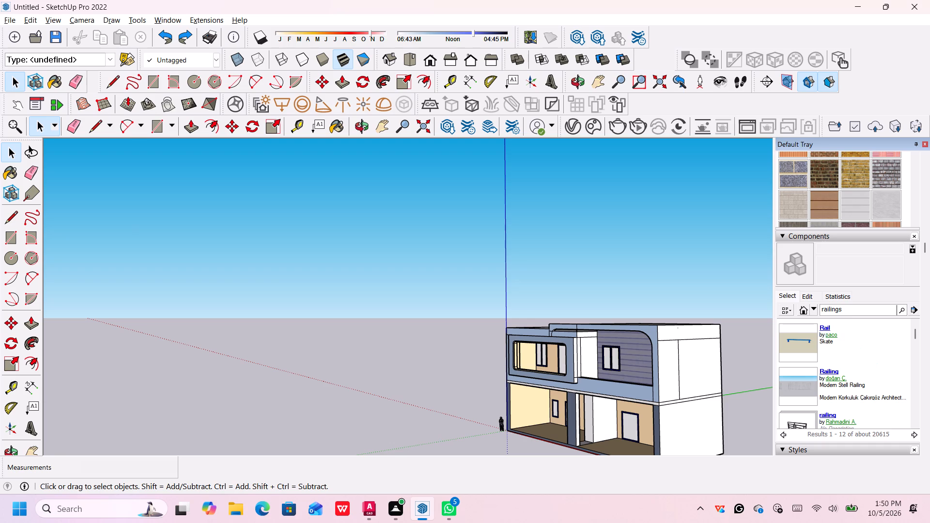
Look through the railing search results and compare the model previews for one that suits the house.
{"action": "scroll", "coordinate": [807, 342], "scroll_direction": "up", "scroll_amount": 6}
{"action": "scroll", "coordinate": [808, 341], "scroll_direction": "down", "scroll_amount": 1}
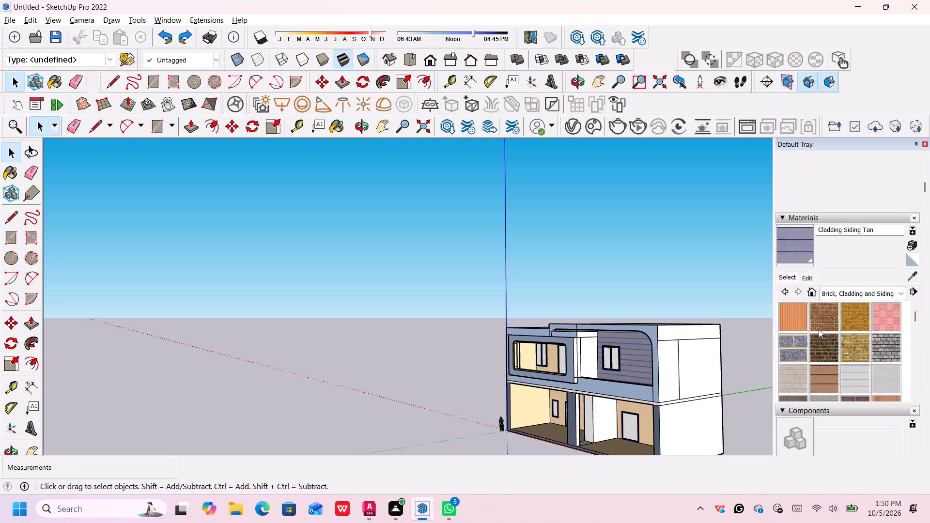
{"action": "scroll", "coordinate": [879, 267], "scroll_direction": "down", "scroll_amount": 3}
{"action": "scroll", "coordinate": [856, 397], "scroll_direction": "down", "scroll_amount": 2}
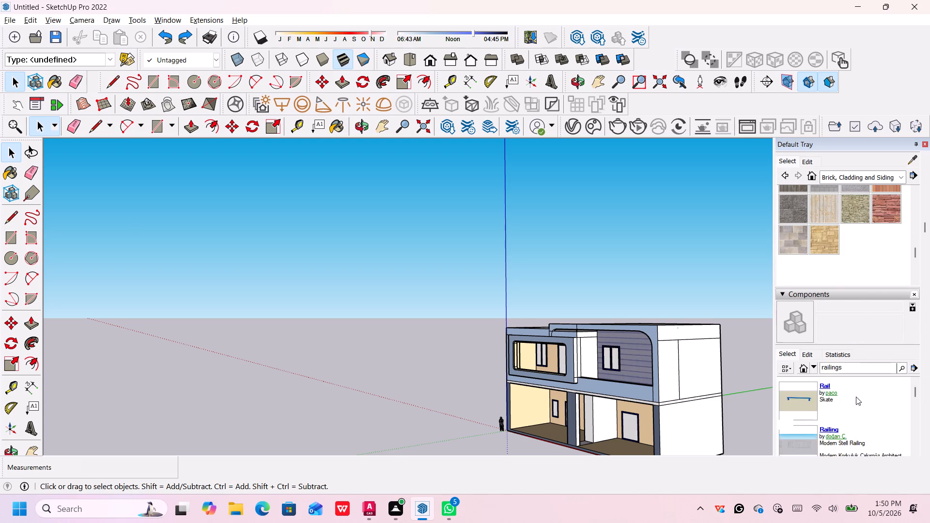
{"action": "scroll", "coordinate": [844, 409], "scroll_direction": "down", "scroll_amount": 2}
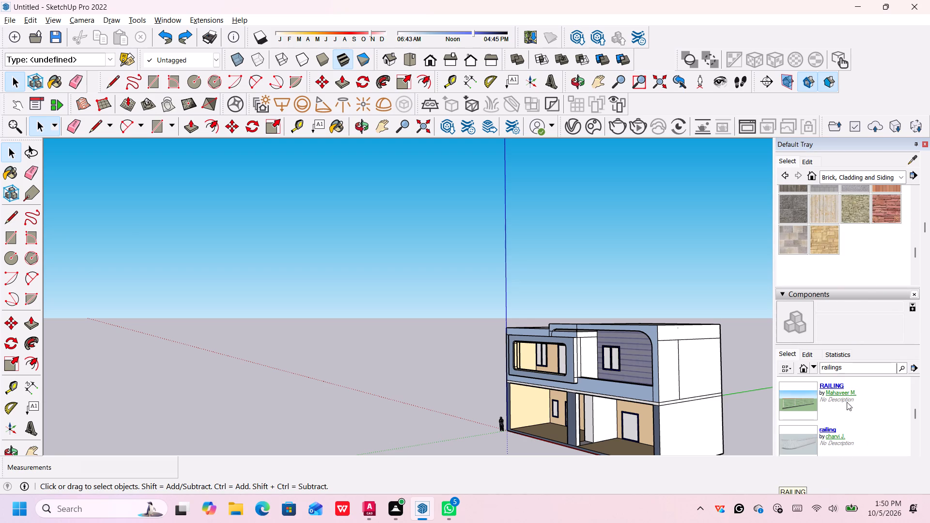
{"action": "scroll", "coordinate": [792, 406], "scroll_direction": "up", "scroll_amount": 1}
{"action": "scroll", "coordinate": [806, 407], "scroll_direction": "down", "scroll_amount": 1}
{"action": "left_click_drag", "start_coordinate": [914, 412], "coordinate": [914, 416]}
{"action": "left_click_drag", "start_coordinate": [914, 416], "coordinate": [915, 449]}
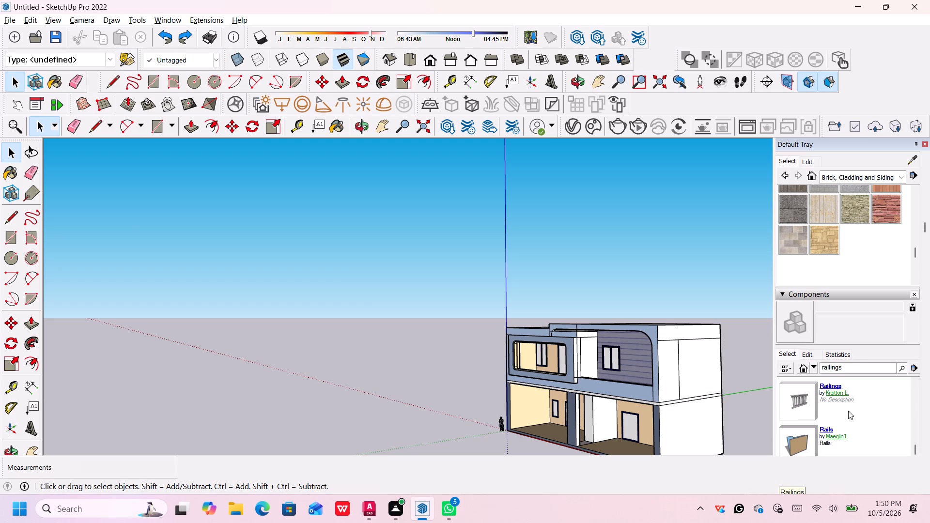
{"action": "scroll", "coordinate": [860, 398], "scroll_direction": "down", "scroll_amount": 3}
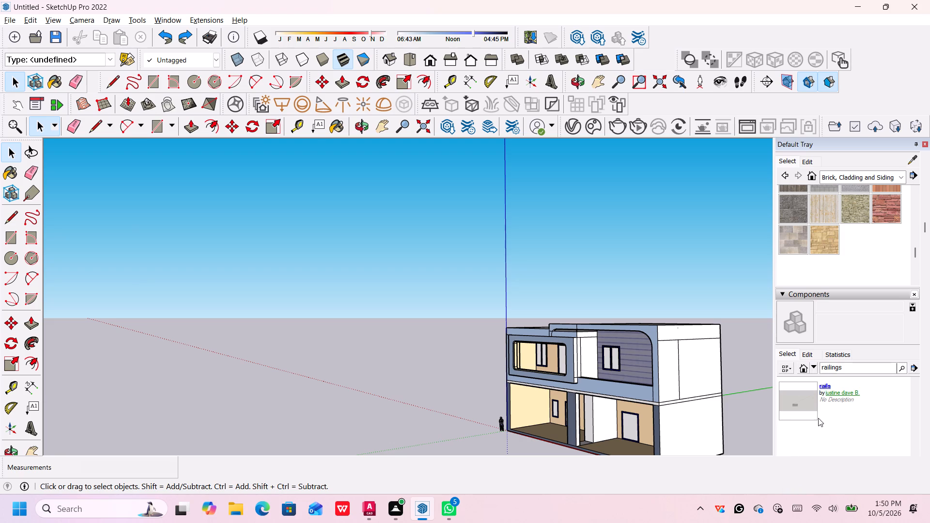
{"action": "scroll", "coordinate": [818, 418], "scroll_direction": "down", "scroll_amount": 2}
{"action": "scroll", "coordinate": [826, 291], "scroll_direction": "up", "scroll_amount": 1}
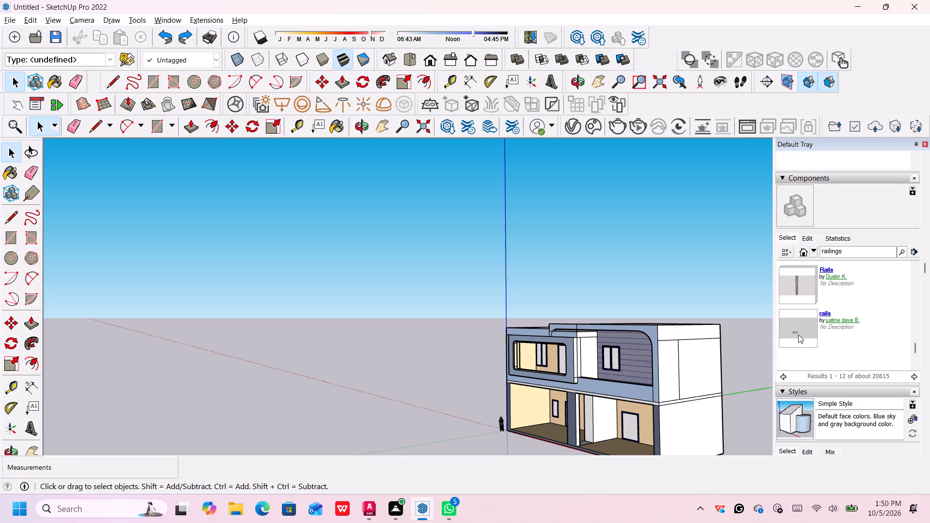
{"action": "scroll", "coordinate": [798, 335], "scroll_direction": "up", "scroll_amount": 1}
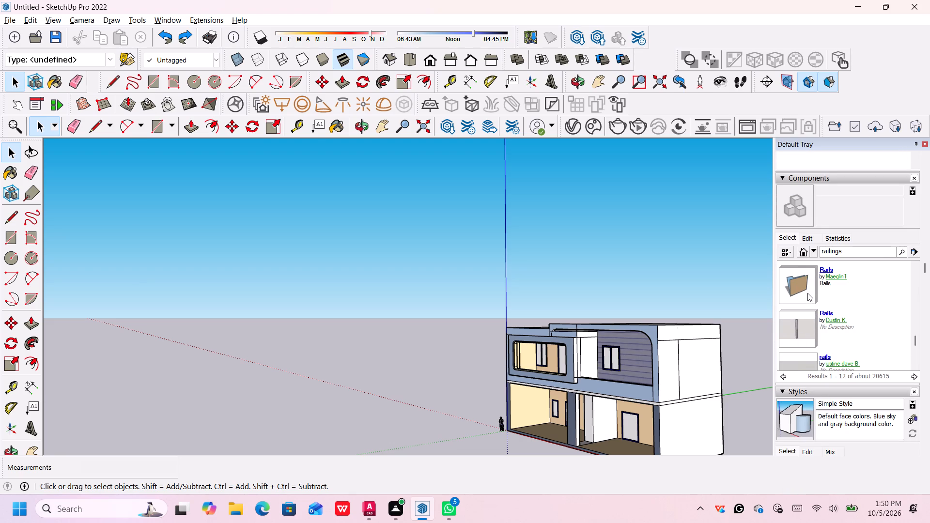
{"action": "scroll", "coordinate": [807, 293], "scroll_direction": "up", "scroll_amount": 2}
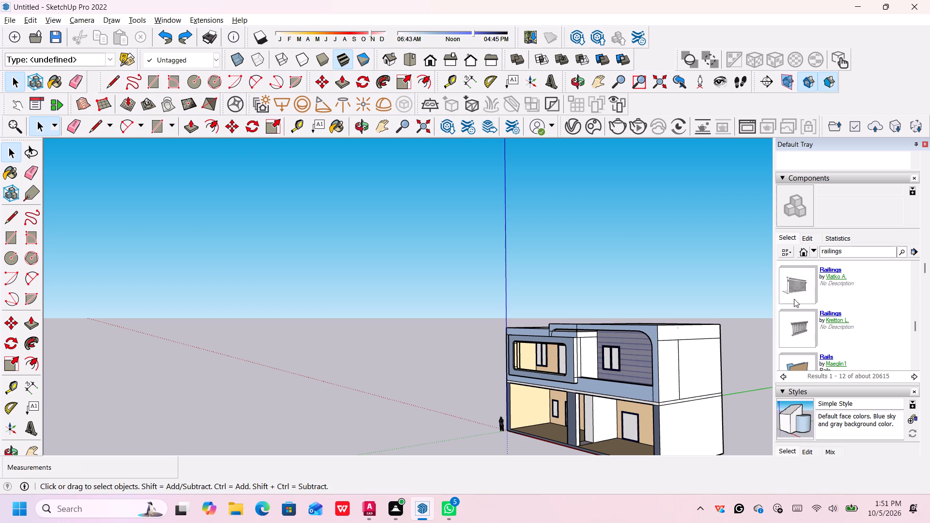
{"action": "scroll", "coordinate": [791, 311], "scroll_direction": "down", "scroll_amount": 4}
{"action": "scroll", "coordinate": [806, 307], "scroll_direction": "up", "scroll_amount": 6}
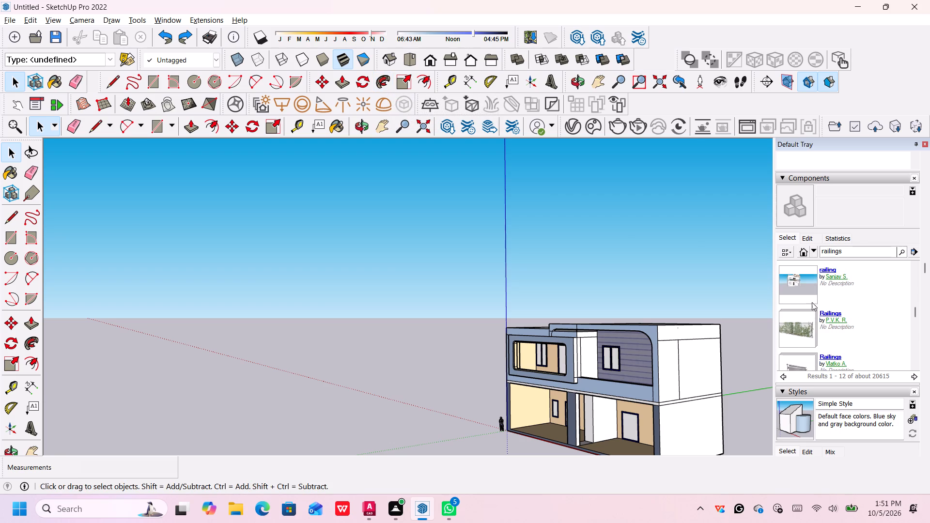
{"action": "scroll", "coordinate": [805, 325], "scroll_direction": "up", "scroll_amount": 1}
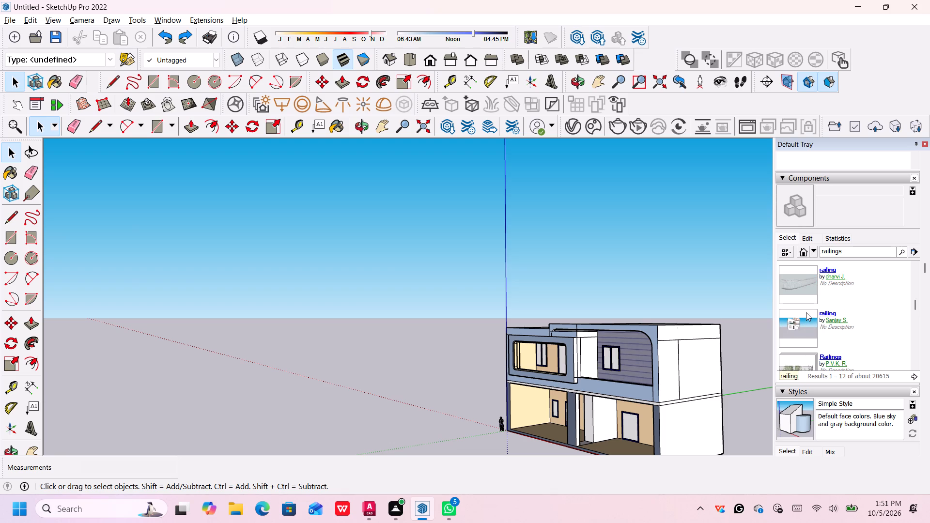
{"action": "scroll", "coordinate": [805, 290], "scroll_direction": "up", "scroll_amount": 1}
Download the black RAILING model with horizontal bars and place it at the roof's front corner above the framed balcony.
{"action": "left_click", "coordinate": [805, 286]}
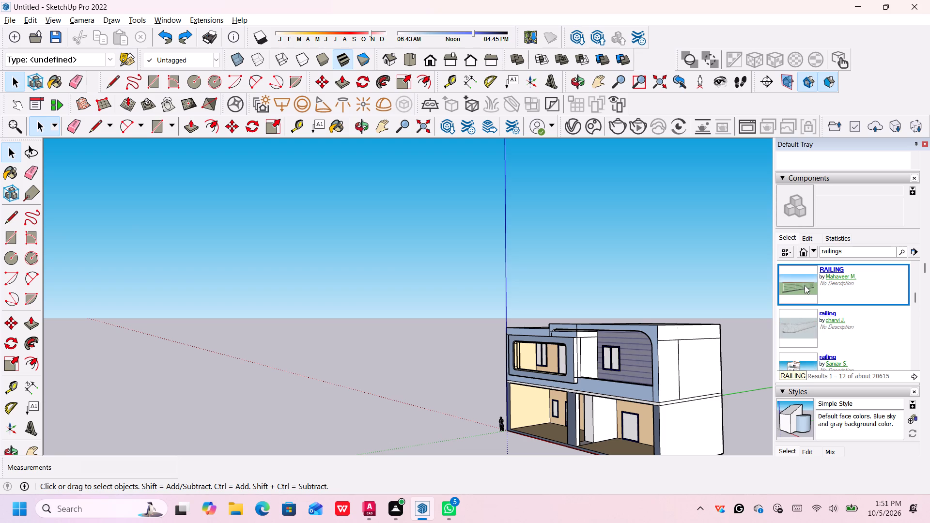
{"action": "double_click", "coordinate": [805, 285]}
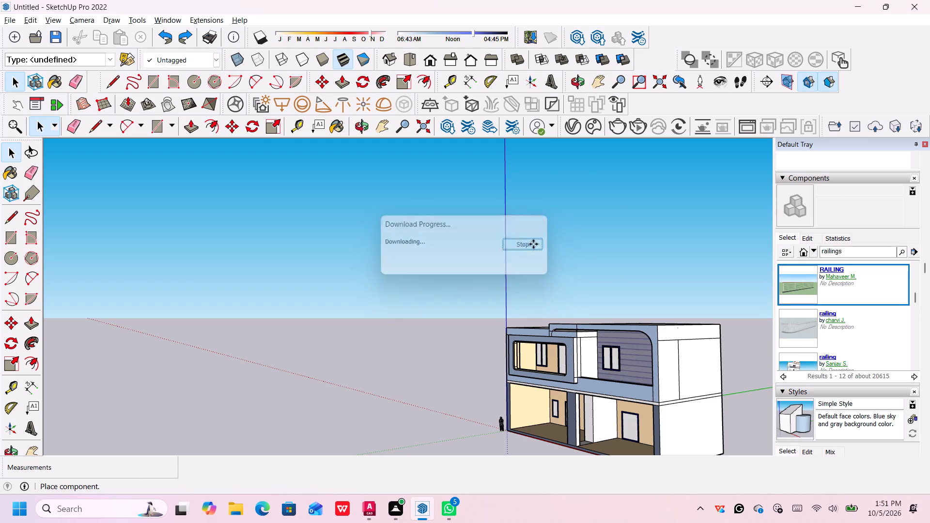
{"action": "scroll", "coordinate": [506, 295], "scroll_direction": "up", "scroll_amount": 10}
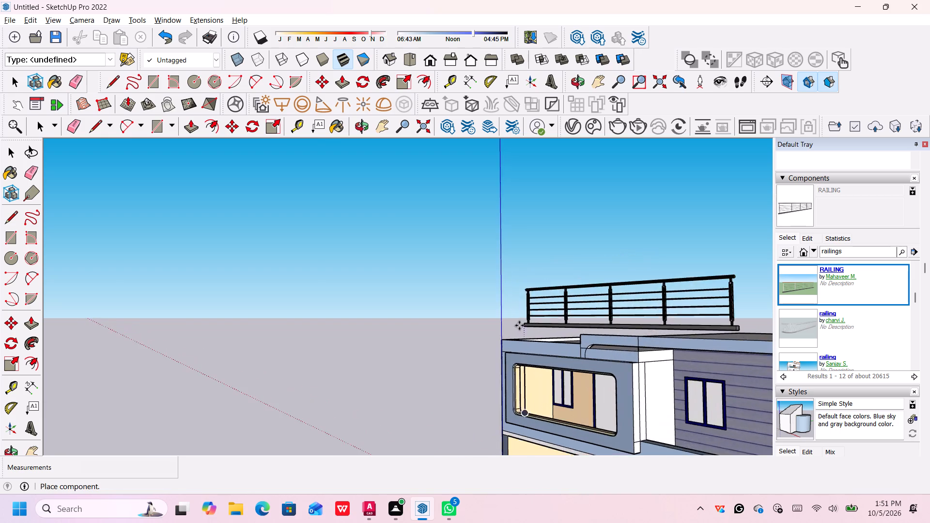
{"action": "scroll", "coordinate": [519, 325], "scroll_direction": "up", "scroll_amount": 12}
{"action": "scroll", "coordinate": [512, 330], "scroll_direction": "down", "scroll_amount": 1}
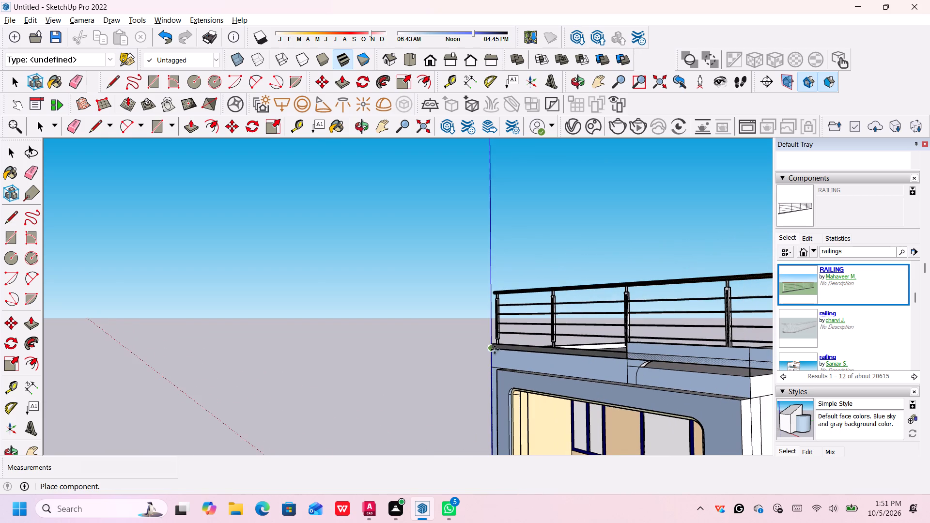
{"action": "left_click", "coordinate": [492, 348]}
Move the railing by its far top corner about 23' 8" back along the roof's front edge, towards the step in the parapet.
{"action": "scroll", "coordinate": [752, 337], "scroll_direction": "down", "scroll_amount": 8}
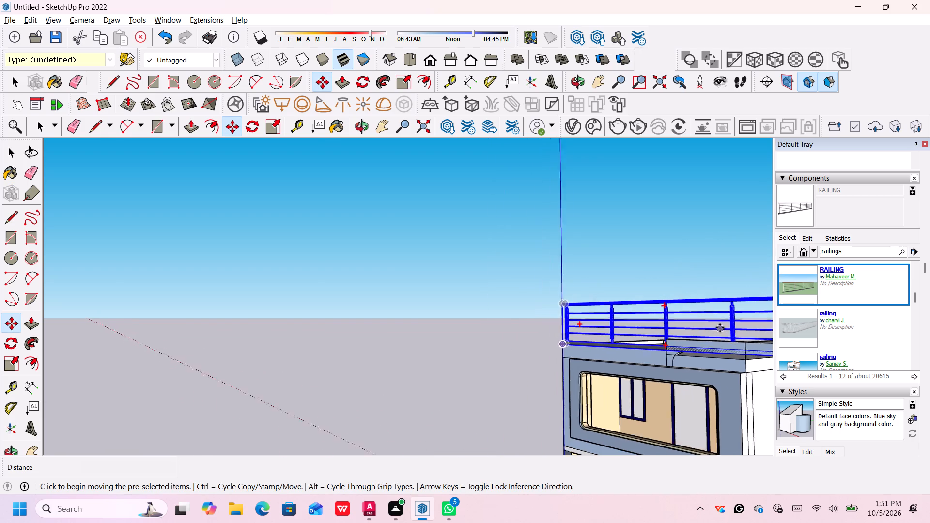
{"action": "scroll", "coordinate": [720, 328], "scroll_direction": "down", "scroll_amount": 1}
{"action": "middle_click_drag", "start_coordinate": [720, 327], "coordinate": [759, 392]}
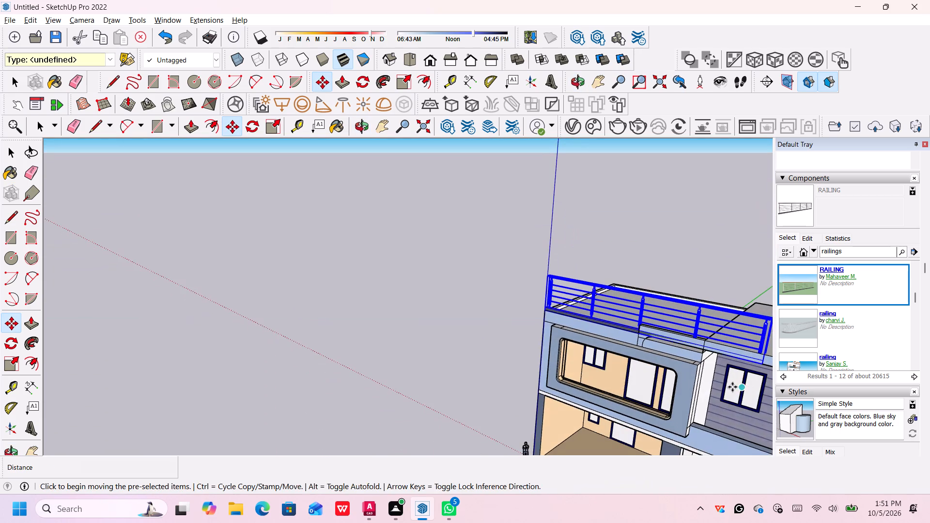
{"action": "scroll", "coordinate": [735, 379], "scroll_direction": "down", "scroll_amount": 6}
{"action": "scroll", "coordinate": [757, 359], "scroll_direction": "up", "scroll_amount": 3}
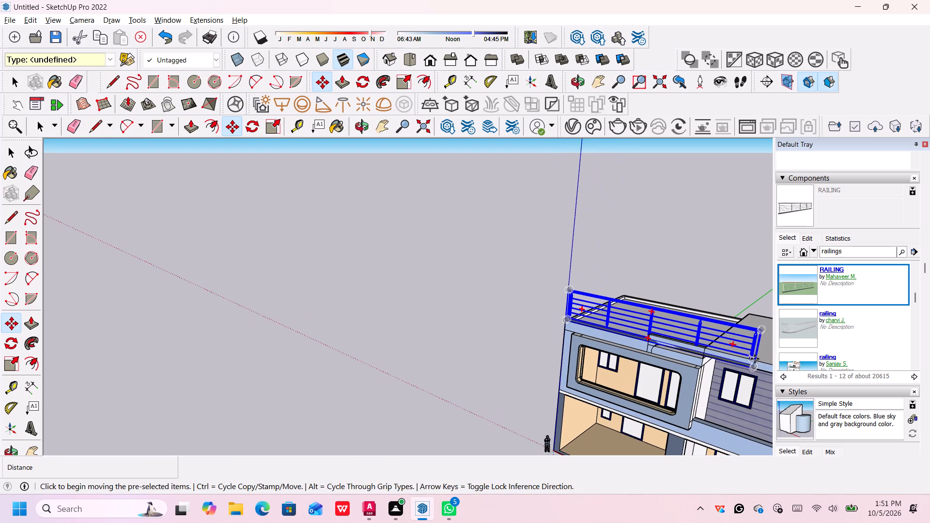
{"action": "scroll", "coordinate": [755, 329], "scroll_direction": "up", "scroll_amount": 1}
{"action": "left_click", "coordinate": [759, 330]}
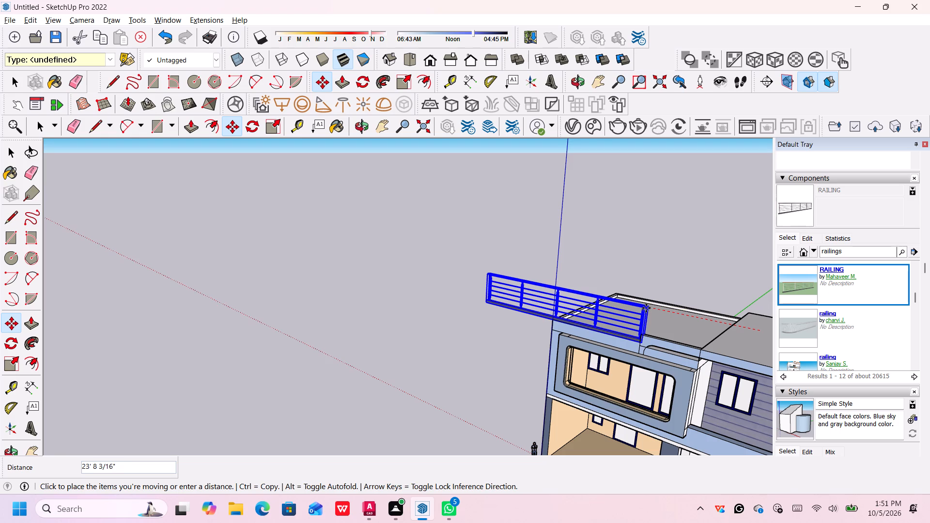
{"action": "left_click", "coordinate": [646, 308]}
{"action": "scroll", "coordinate": [525, 326], "scroll_direction": "down", "scroll_amount": 2}
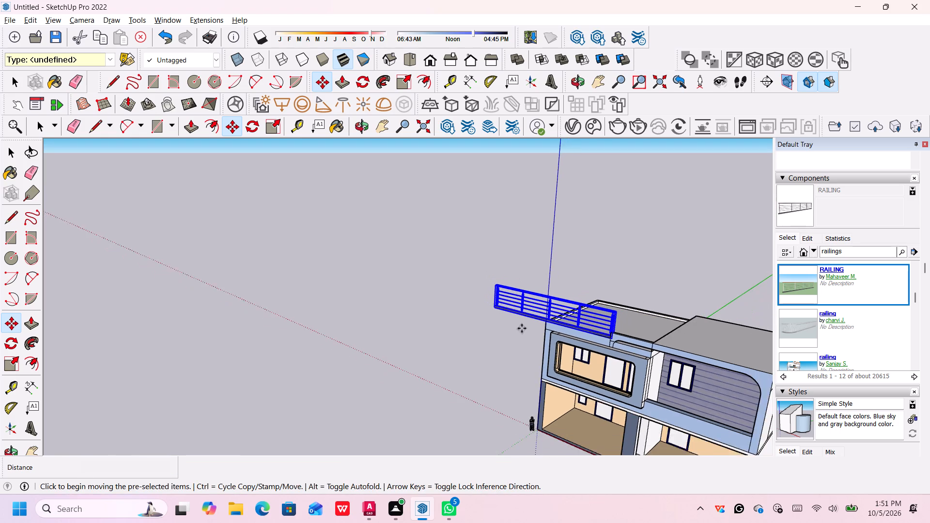
{"action": "scroll", "coordinate": [522, 328], "scroll_direction": "down", "scroll_amount": 3}
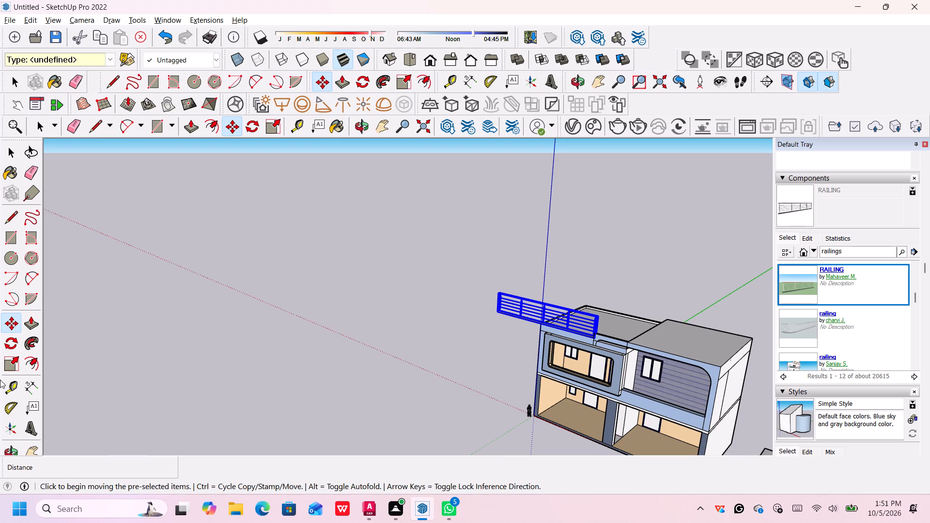
Scale the railing down uniformly to about 0.38 by its lower corner overhanging the roof's front corner.
{"action": "left_click", "coordinate": [6, 367]}
{"action": "scroll", "coordinate": [465, 301], "scroll_direction": "up", "scroll_amount": 5}
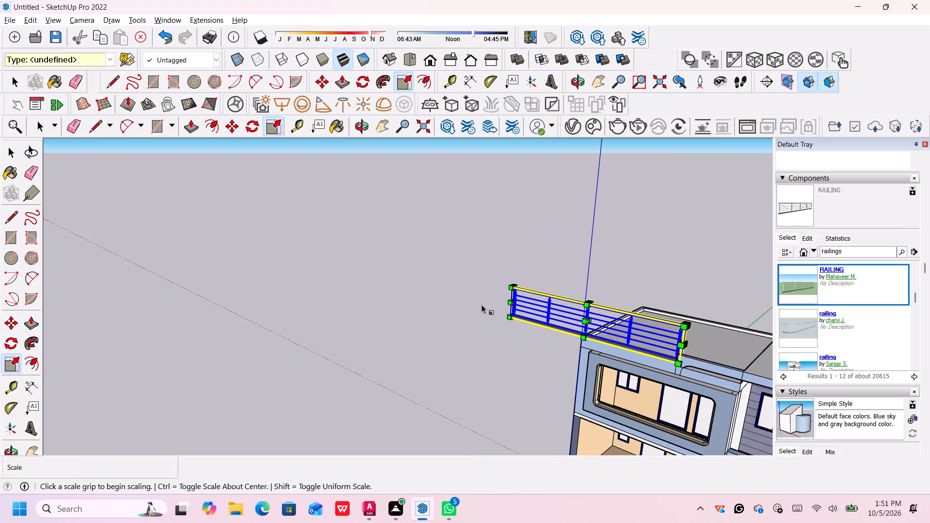
{"action": "left_click", "coordinate": [513, 317]}
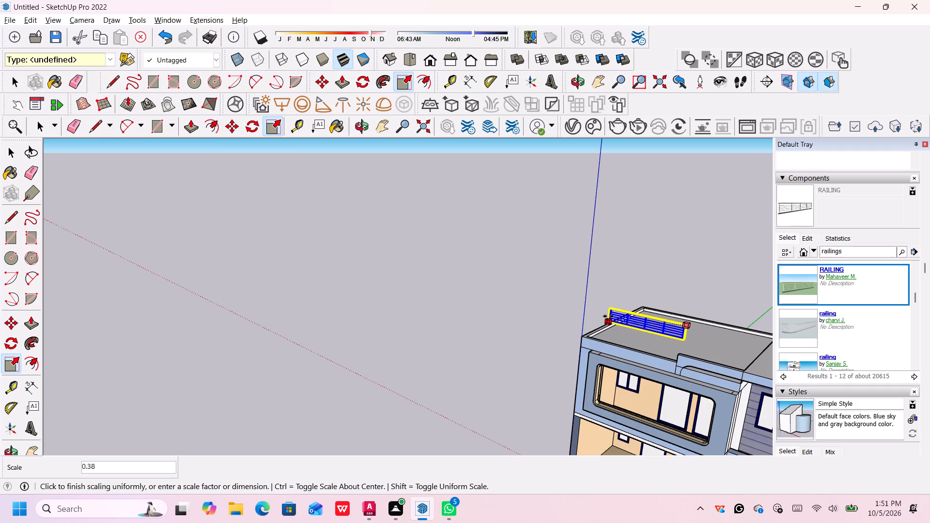
{"action": "left_click", "coordinate": [608, 316]}
Open the railing component on the roof for editing.
{"action": "scroll", "coordinate": [633, 316], "scroll_direction": "up", "scroll_amount": 6}
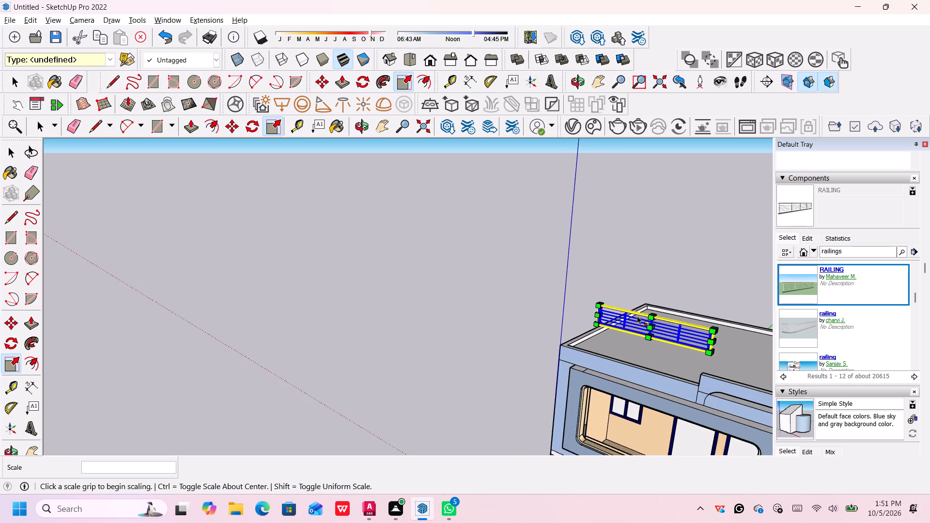
{"action": "scroll", "coordinate": [637, 316], "scroll_direction": "up", "scroll_amount": 4}
{"action": "scroll", "coordinate": [650, 322], "scroll_direction": "down", "scroll_amount": 1}
{"action": "scroll", "coordinate": [583, 330], "scroll_direction": "up", "scroll_amount": 2}
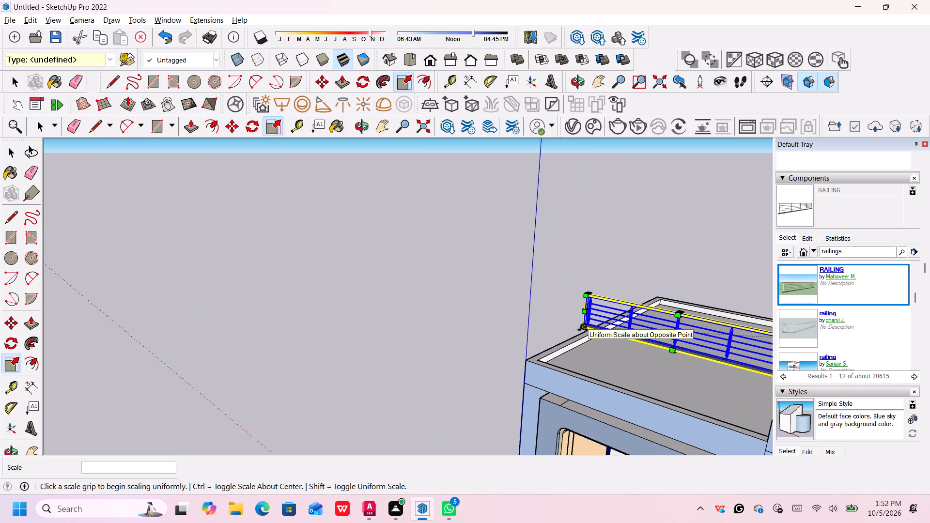
{"action": "scroll", "coordinate": [583, 330], "scroll_direction": "up", "scroll_amount": 1}
{"action": "key", "text": "space"}
{"action": "left_click", "coordinate": [587, 322]}
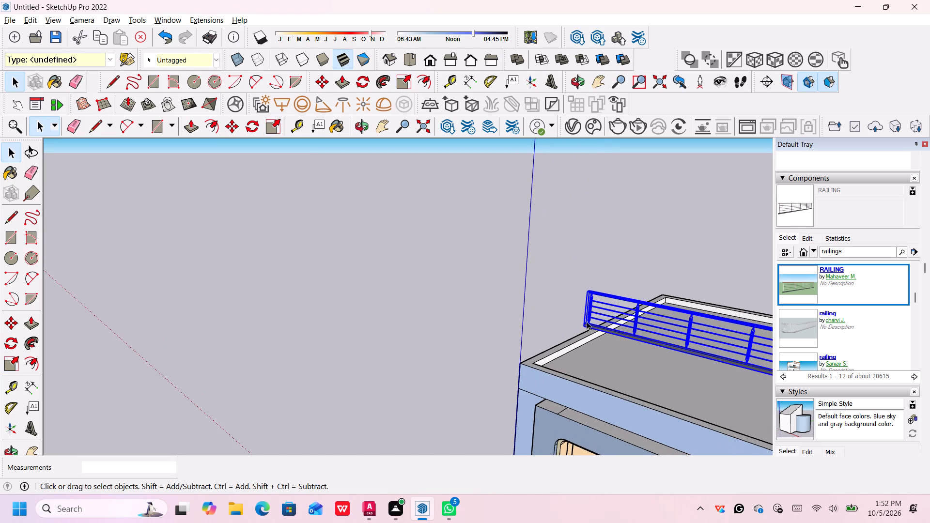
{"action": "left_click", "coordinate": [589, 318]}
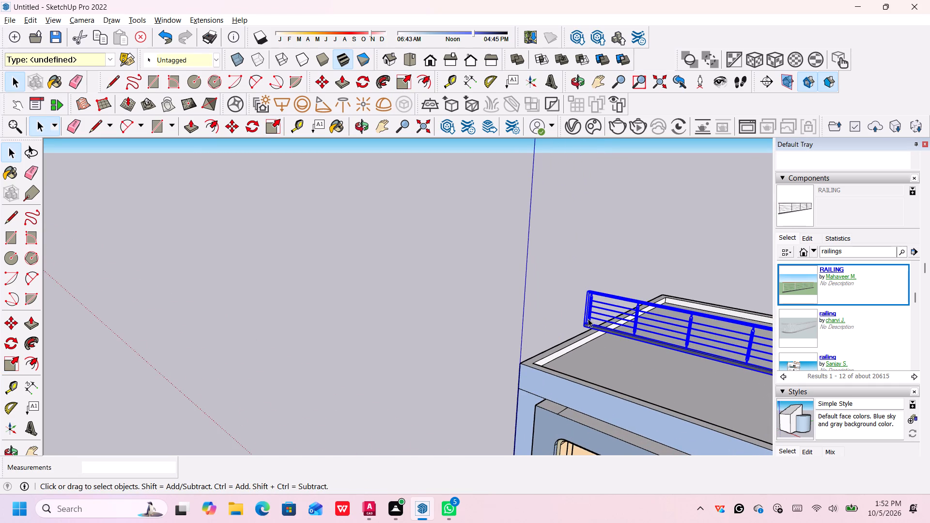
{"action": "right_click", "coordinate": [588, 318]}
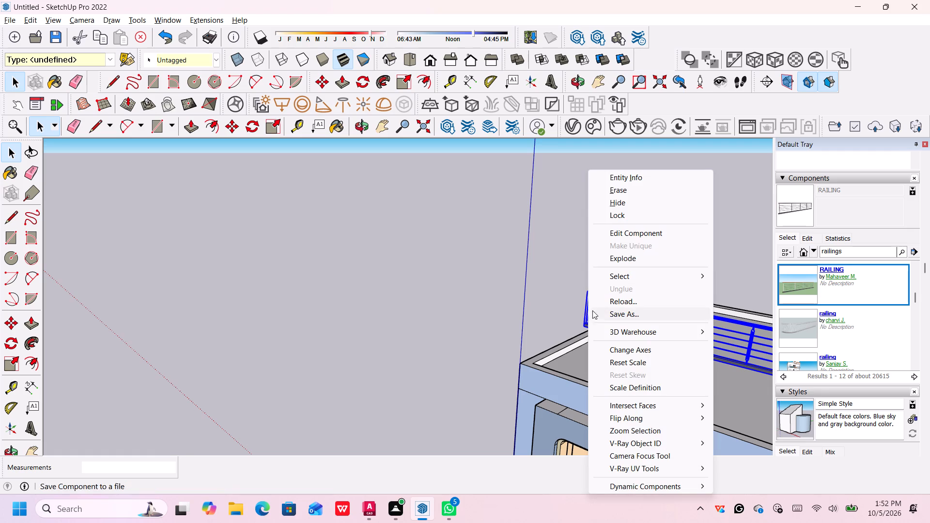
{"action": "left_click", "coordinate": [529, 288]}
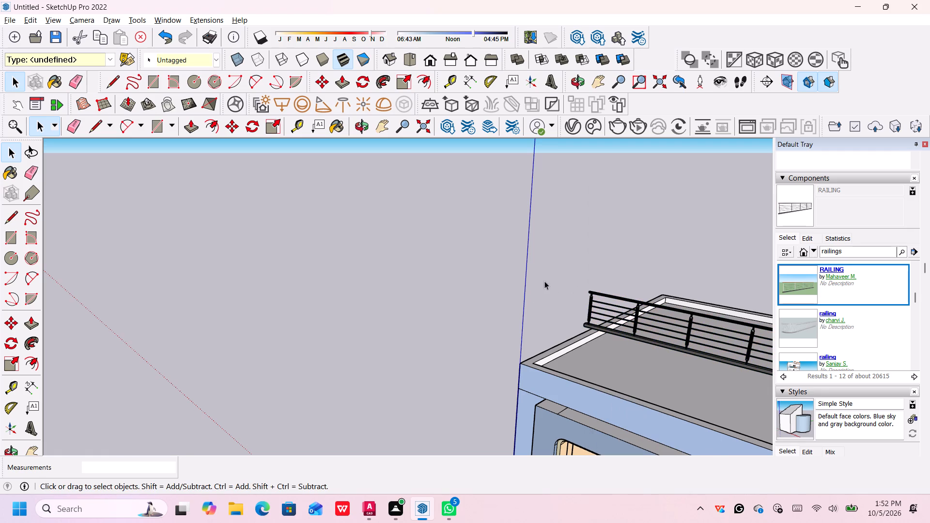
{"action": "left_click", "coordinate": [593, 323]}
{"action": "right_click", "coordinate": [594, 324]}
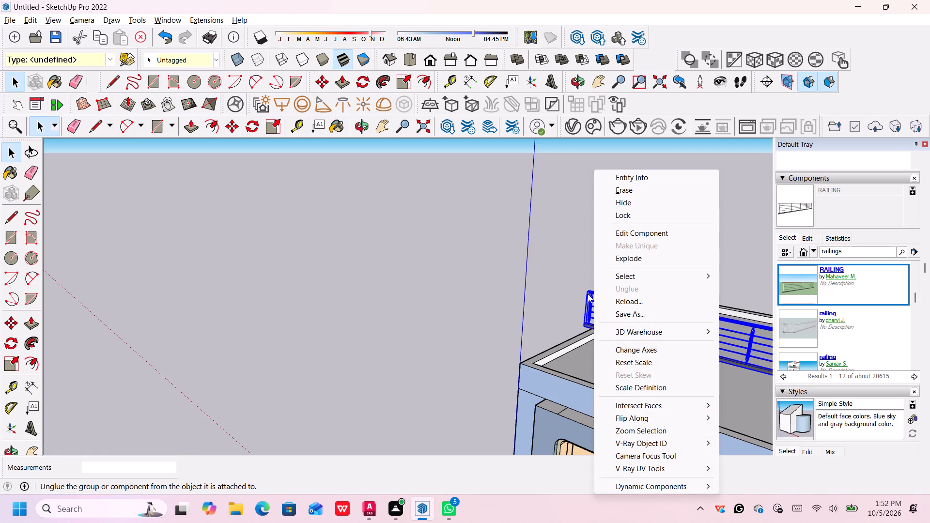
{"action": "double_click", "coordinate": [587, 317]}
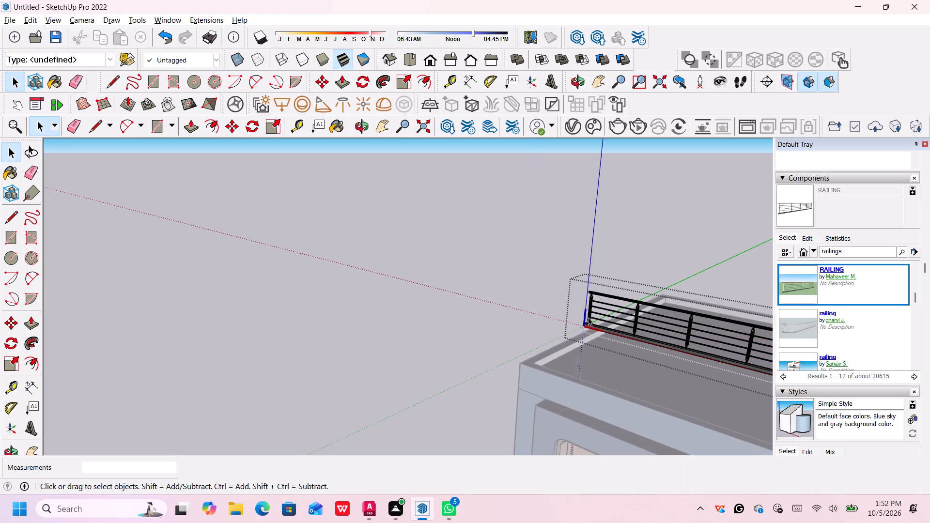
Move all the railing geometry by its lower end corner onto the roof's front corner above the framed balcony.
{"action": "scroll", "coordinate": [588, 318], "scroll_direction": "up", "scroll_amount": 9}
{"action": "left_click", "coordinate": [589, 326]}
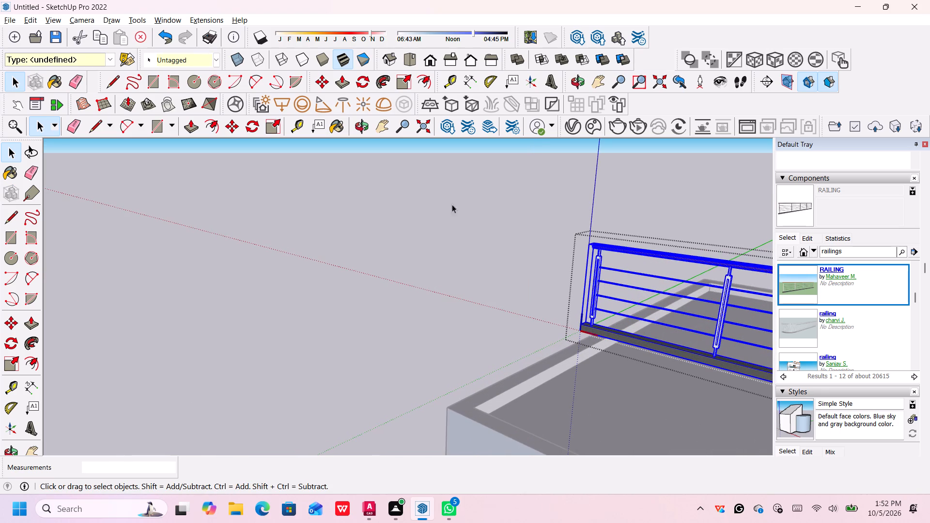
{"action": "left_click", "coordinate": [319, 80]}
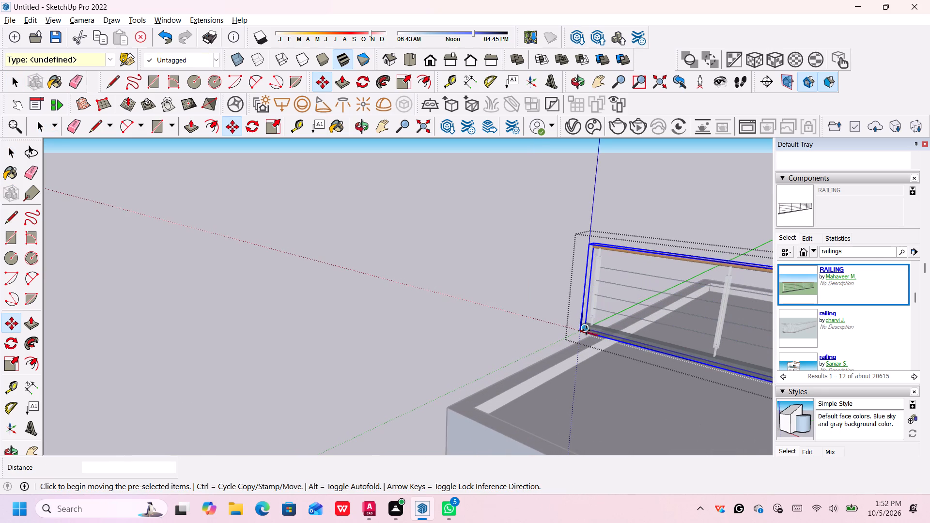
{"action": "left_click", "coordinate": [585, 329]}
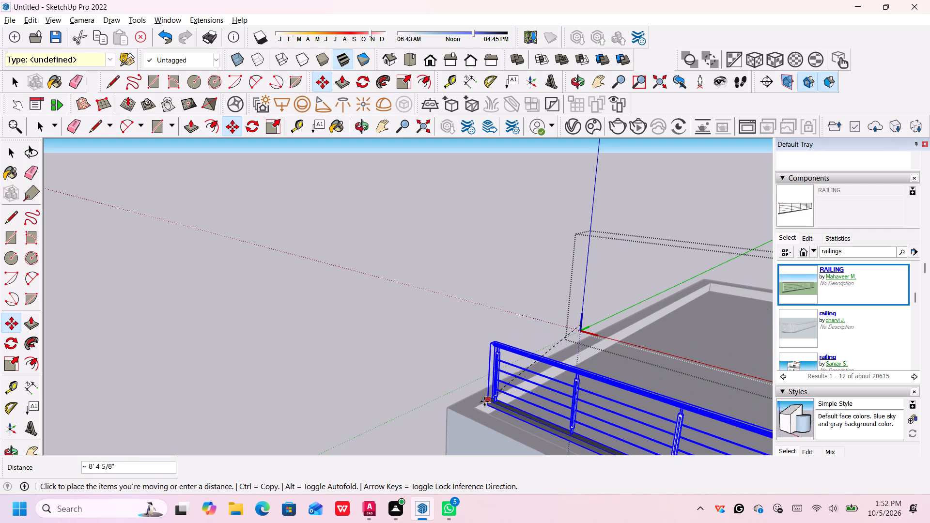
{"action": "left_click", "coordinate": [453, 404]}
Scale the railing geometry uniformly to about 0.88 by its lower corner at the end facing the parapet step.
{"action": "scroll", "coordinate": [487, 385], "scroll_direction": "down", "scroll_amount": 14}
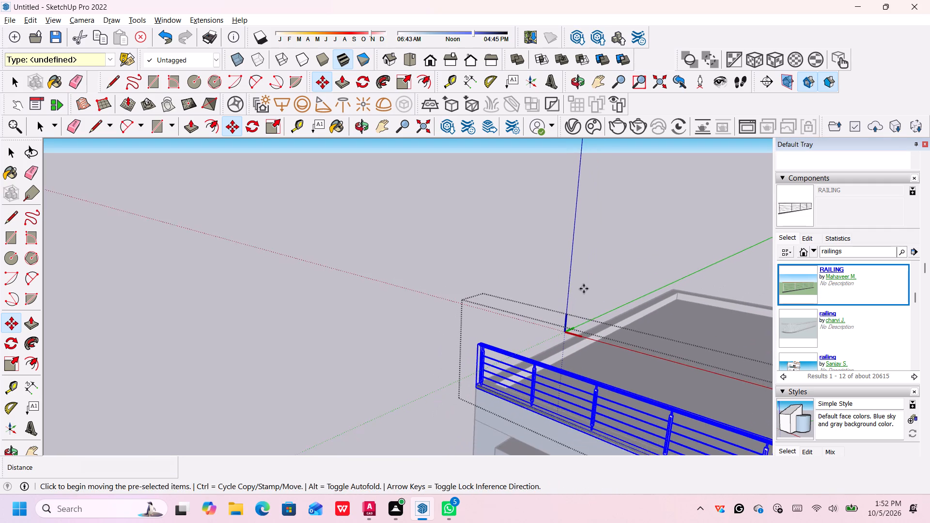
{"action": "scroll", "coordinate": [584, 289], "scroll_direction": "down", "scroll_amount": 16}
{"action": "scroll", "coordinate": [644, 342], "scroll_direction": "down", "scroll_amount": 5}
{"action": "middle_click_drag", "start_coordinate": [741, 397], "coordinate": [735, 391]}
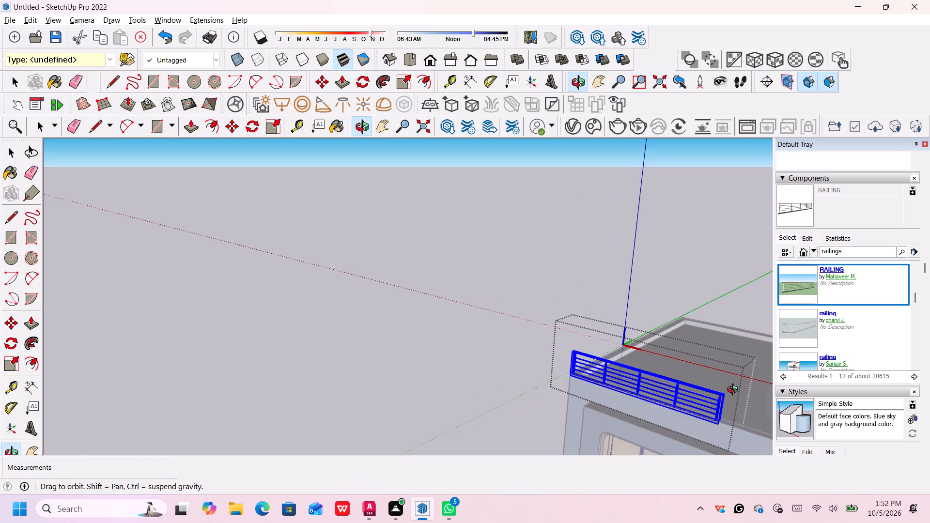
{"action": "middle_click_drag", "start_coordinate": [735, 391], "coordinate": [472, 230]}
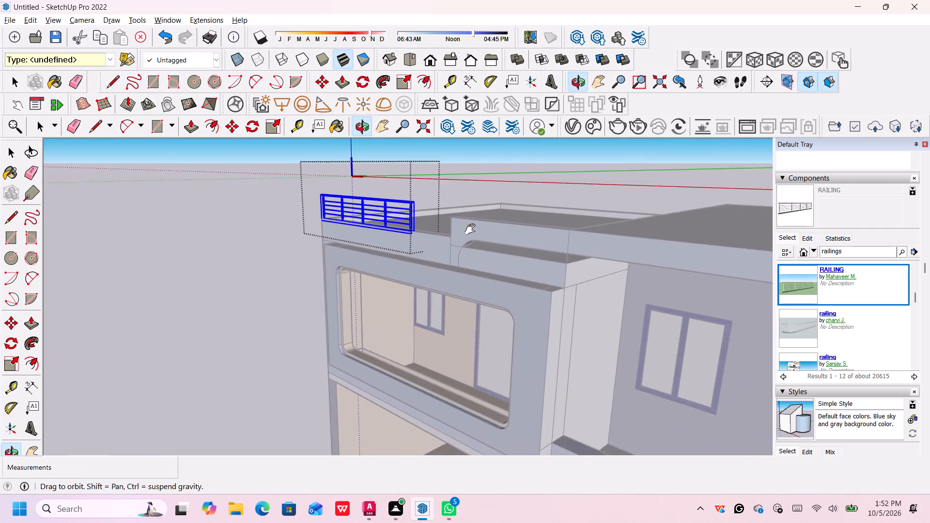
{"action": "middle_click_drag", "start_coordinate": [472, 230], "coordinate": [466, 238]}
{"action": "scroll", "coordinate": [466, 238], "scroll_direction": "up", "scroll_amount": 1, "text": "shift"}
{"action": "scroll", "coordinate": [382, 229], "scroll_direction": "up", "scroll_amount": 3}
{"action": "middle_click_drag", "start_coordinate": [382, 230], "coordinate": [487, 246]}
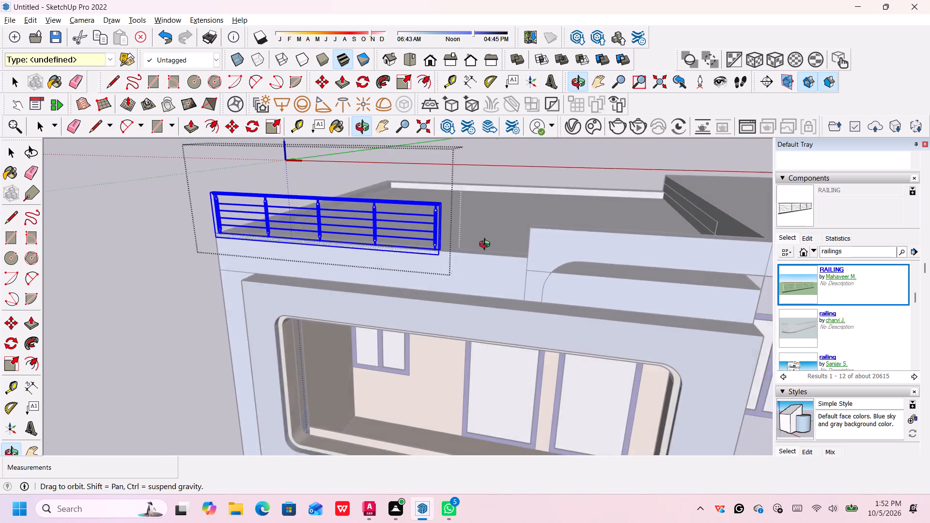
{"action": "middle_click_drag", "start_coordinate": [487, 246], "coordinate": [496, 242]}
{"action": "scroll", "coordinate": [496, 241], "scroll_direction": "up", "scroll_amount": 1}
{"action": "scroll", "coordinate": [416, 235], "scroll_direction": "up", "scroll_amount": 6}
{"action": "scroll", "coordinate": [452, 264], "scroll_direction": "down", "scroll_amount": 2}
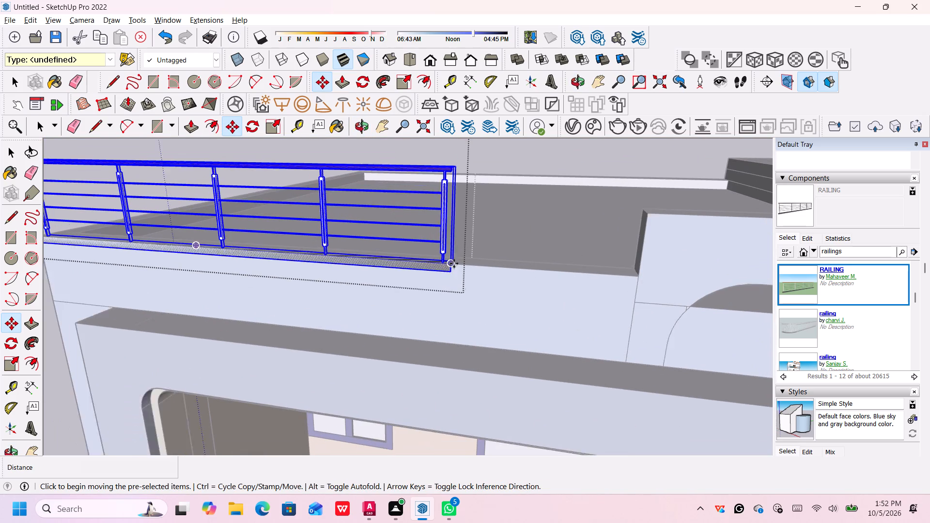
{"action": "key", "text": "space"}
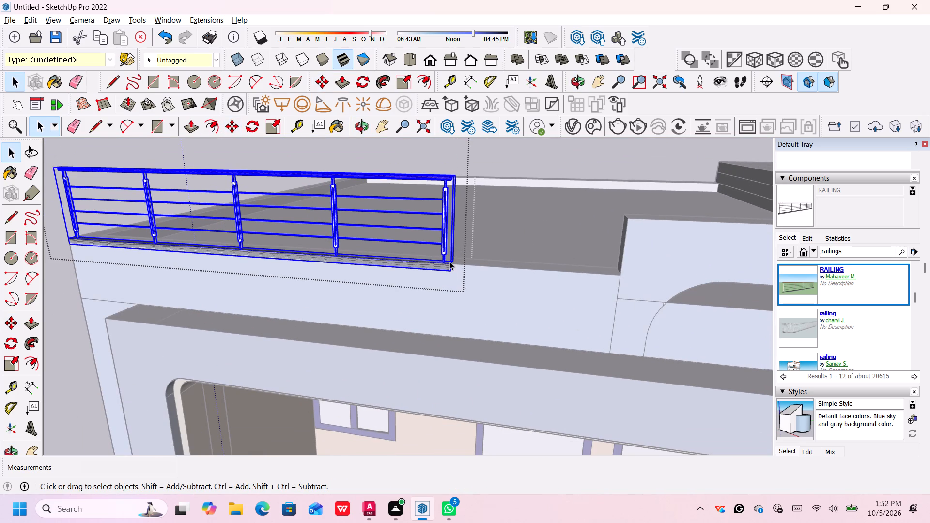
{"action": "left_click", "coordinate": [440, 242]}
{"action": "left_click", "coordinate": [445, 238]}
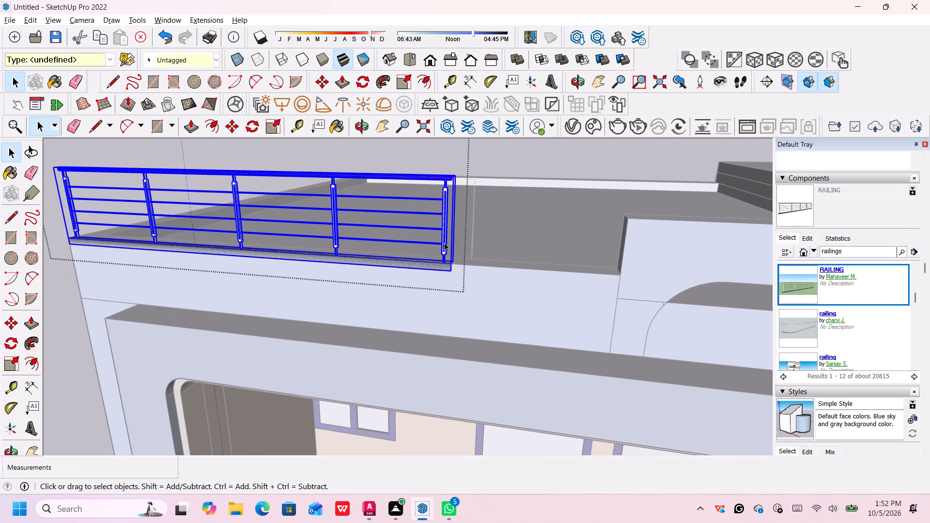
{"action": "middle_click", "coordinate": [444, 245]}
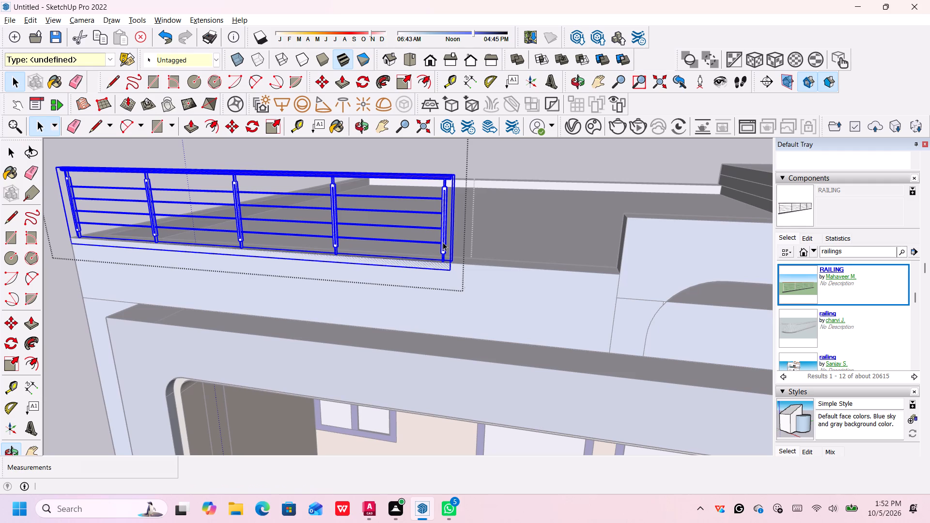
{"action": "key", "text": "space"}
{"action": "left_click", "coordinate": [443, 246]}
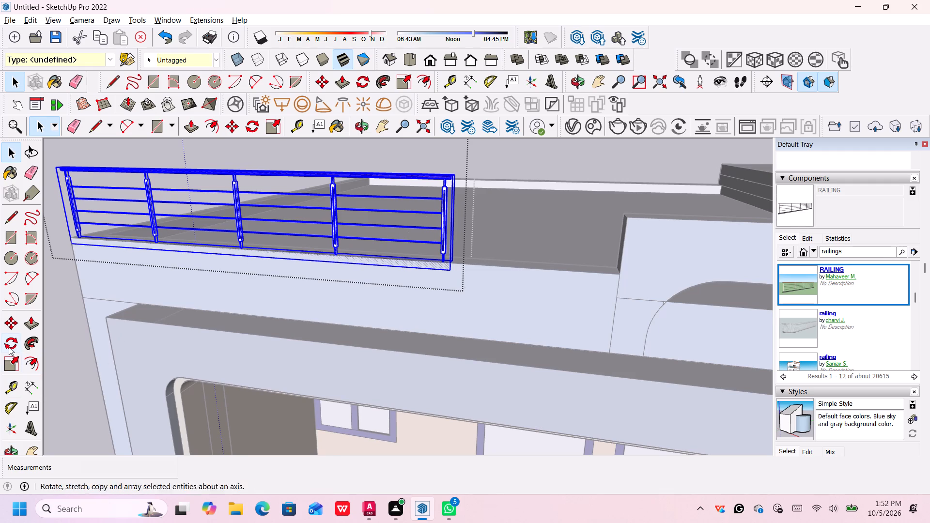
{"action": "left_click", "coordinate": [6, 361]}
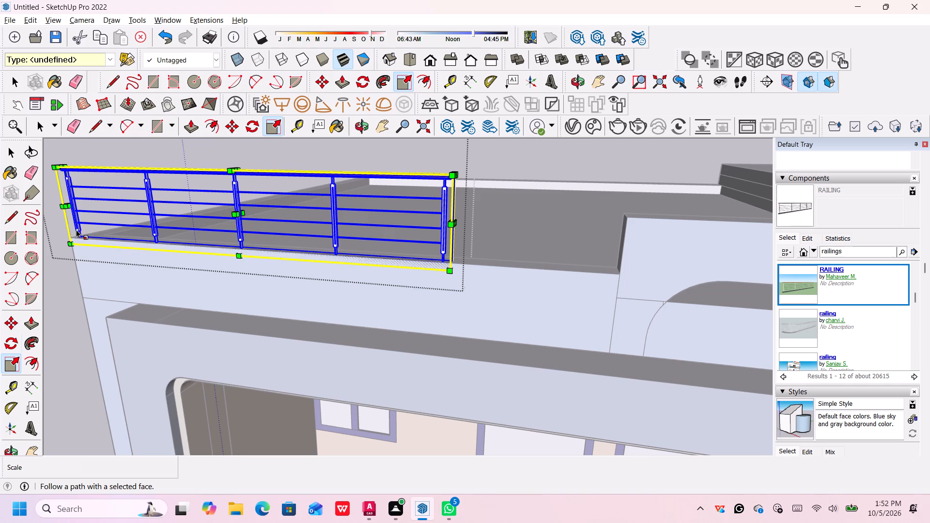
{"action": "scroll", "coordinate": [78, 233], "scroll_direction": "up", "scroll_amount": 1}
{"action": "left_click", "coordinate": [73, 242]}
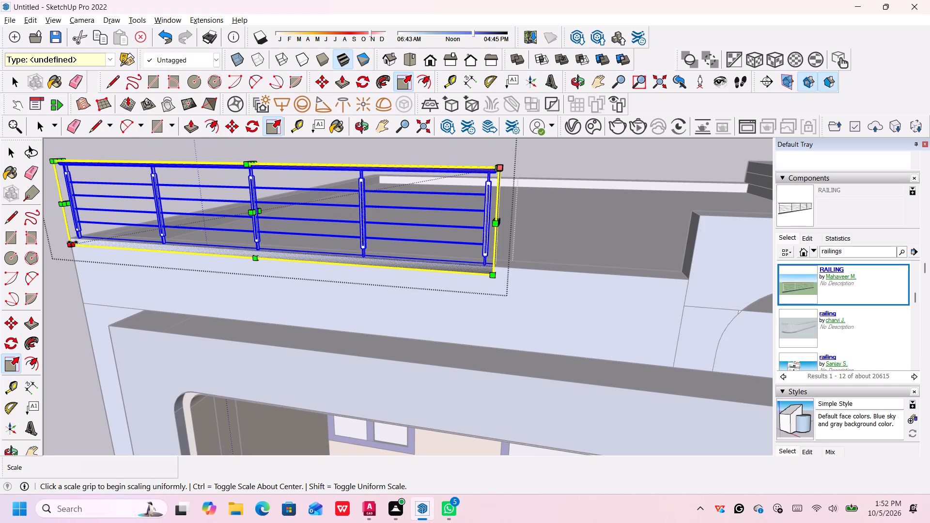
{"action": "left_click", "coordinate": [73, 245]}
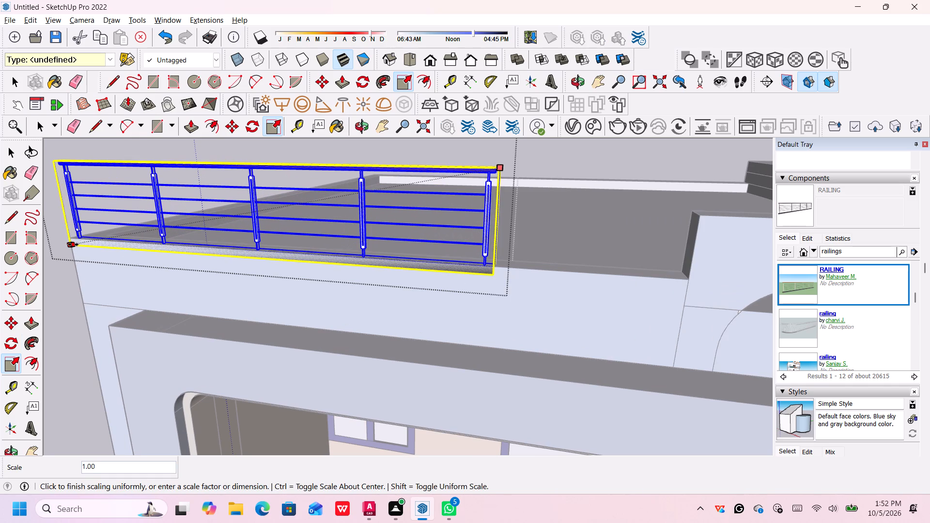
{"action": "left_click", "coordinate": [494, 273]}
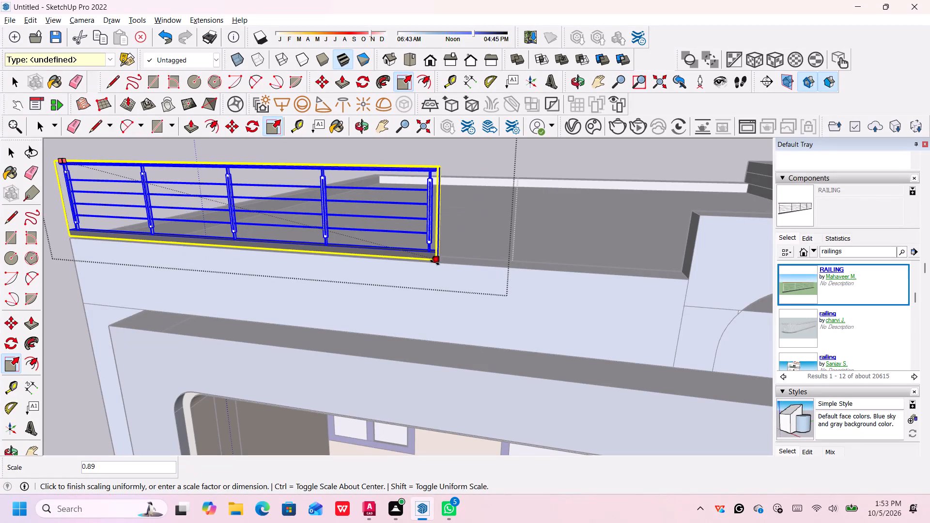
{"action": "left_click", "coordinate": [431, 261]}
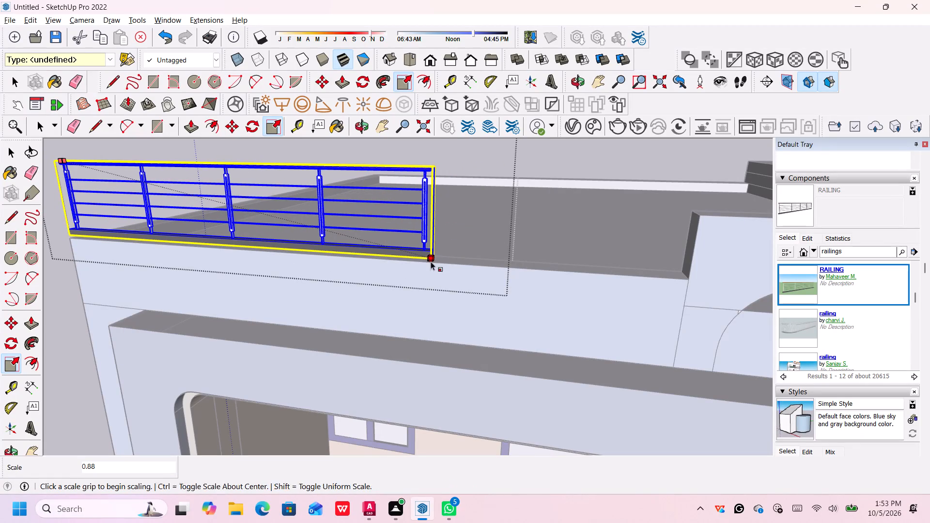
Stretch the railing's end to the parapet step, scaling about 1.51 along red and -1.79 along green.
{"action": "left_click", "coordinate": [433, 212]}
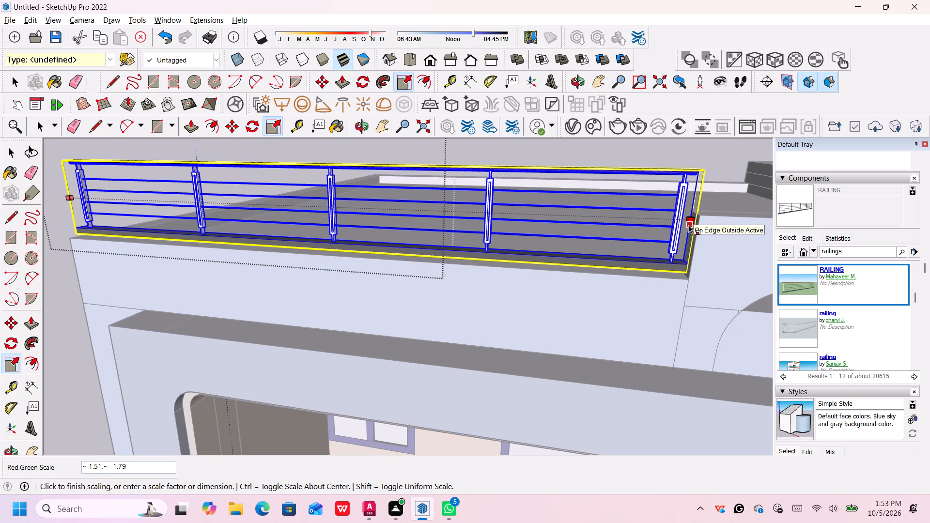
{"action": "left_click", "coordinate": [688, 225]}
Move all the railing geometry about 6" outward, by the foot of its middle post, to the parapet's front edge.
{"action": "scroll", "coordinate": [276, 222], "scroll_direction": "down", "scroll_amount": 1}
{"action": "middle_click_drag", "start_coordinate": [327, 181], "coordinate": [337, 210]}
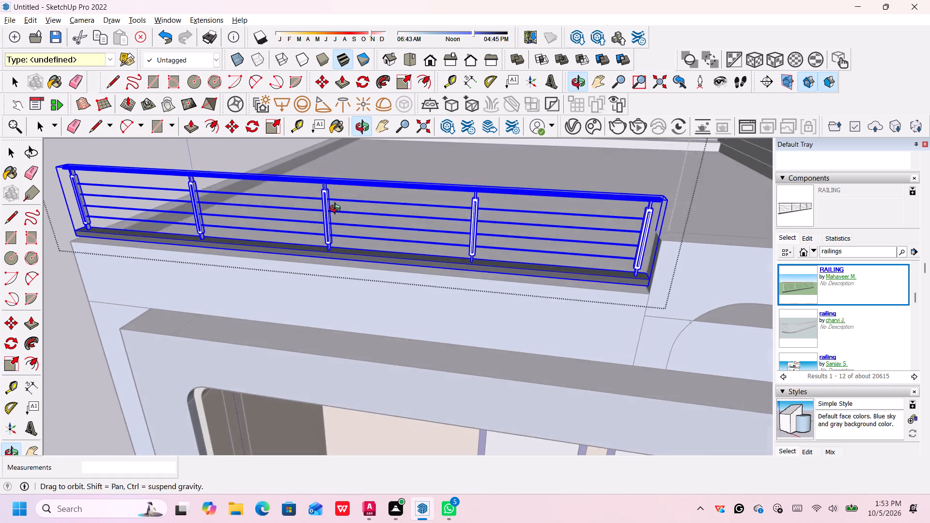
{"action": "middle_click_drag", "start_coordinate": [337, 210], "coordinate": [354, 268]}
{"action": "scroll", "coordinate": [328, 288], "scroll_direction": "up", "scroll_amount": 1}
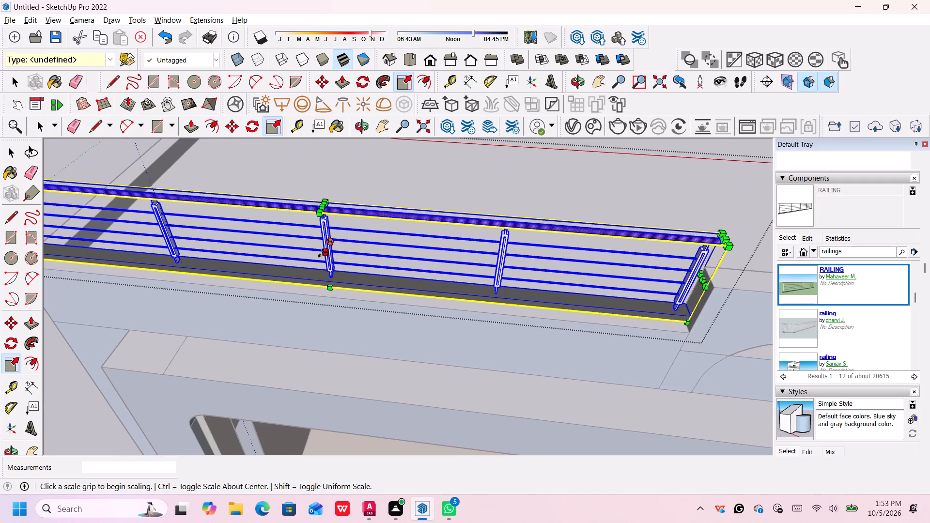
{"action": "scroll", "coordinate": [334, 265], "scroll_direction": "up", "scroll_amount": 3}
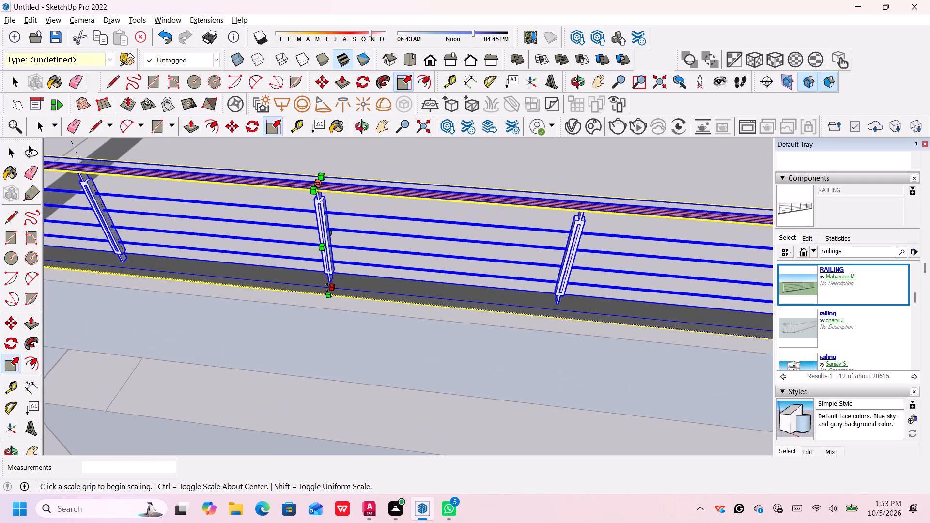
{"action": "scroll", "coordinate": [316, 176], "scroll_direction": "up", "scroll_amount": 6}
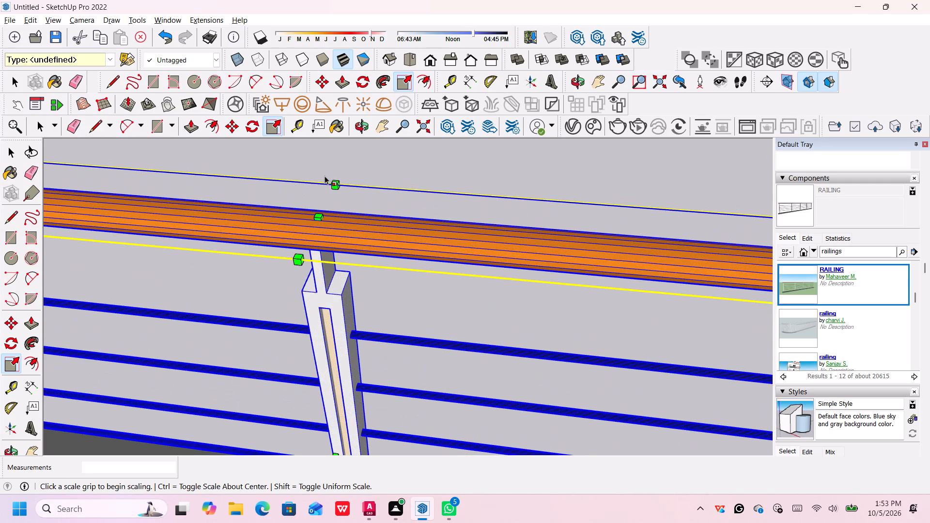
{"action": "scroll", "coordinate": [336, 243], "scroll_direction": "down", "scroll_amount": 12}
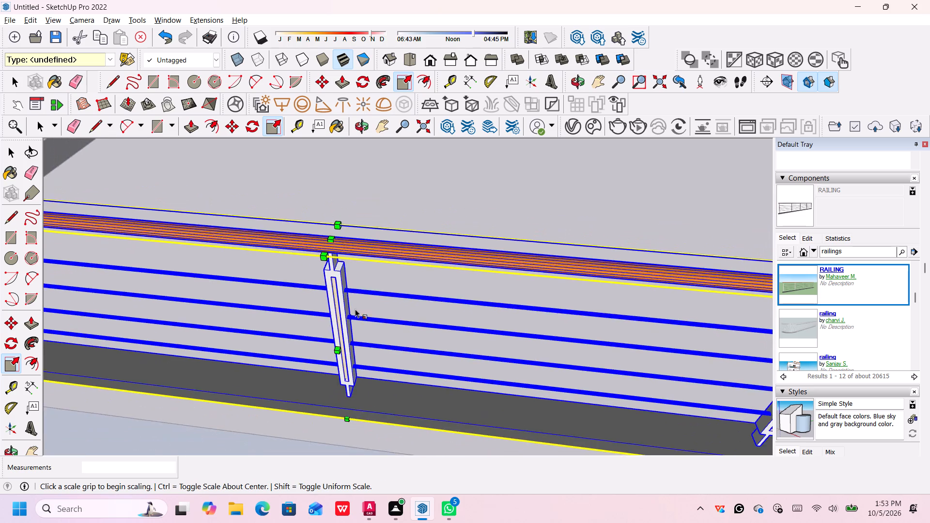
{"action": "scroll", "coordinate": [355, 309], "scroll_direction": "down", "scroll_amount": 4}
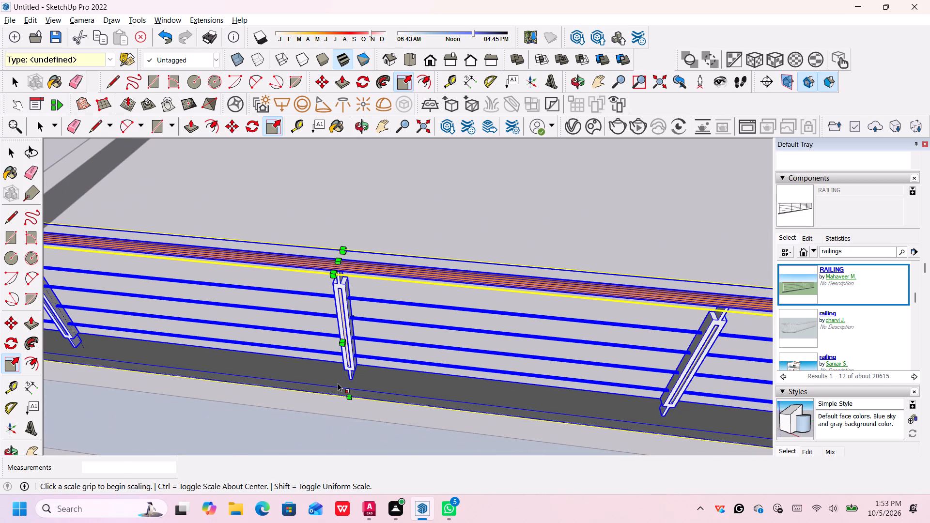
{"action": "left_click", "coordinate": [320, 80]}
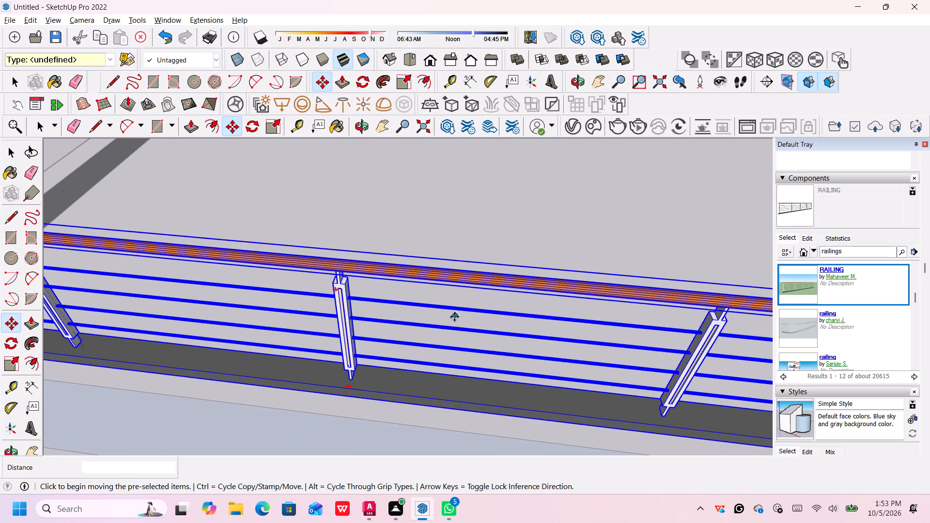
{"action": "left_click", "coordinate": [355, 384]}
{"action": "left_click", "coordinate": [350, 401]}
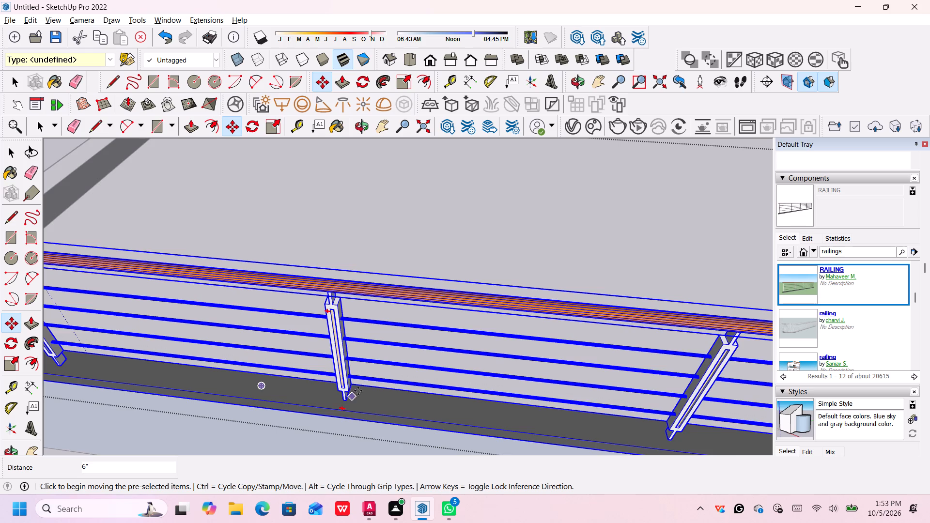
Check the railing's position on the parapet, deselect its geometry and exit the component's editing.
{"action": "scroll", "coordinate": [398, 317], "scroll_direction": "down", "scroll_amount": 19}
{"action": "middle_click_drag", "start_coordinate": [449, 254], "coordinate": [455, 244]}
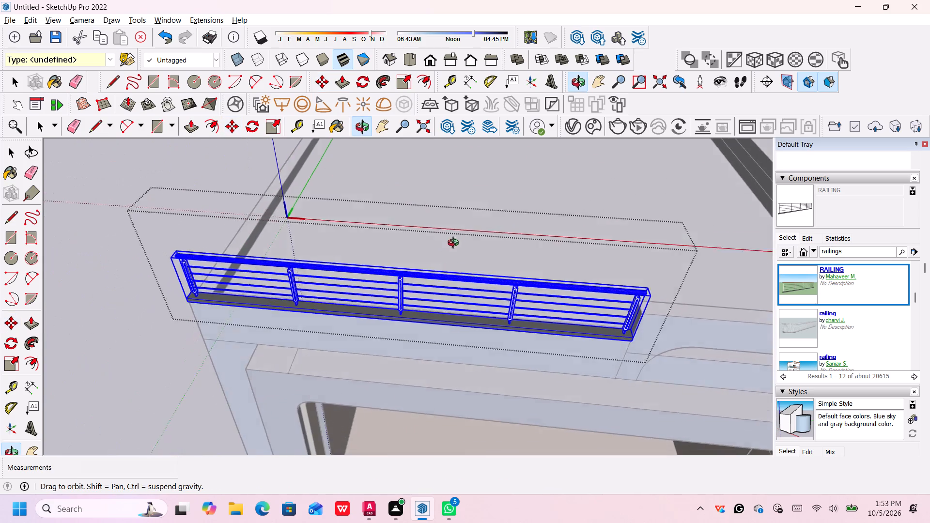
{"action": "middle_click_drag", "start_coordinate": [455, 244], "coordinate": [523, 198]}
{"action": "middle_click_drag", "start_coordinate": [239, 280], "coordinate": [377, 235]}
{"action": "scroll", "coordinate": [361, 243], "scroll_direction": "down", "scroll_amount": 1}
{"action": "middle_click_drag", "start_coordinate": [283, 268], "coordinate": [306, 304]}
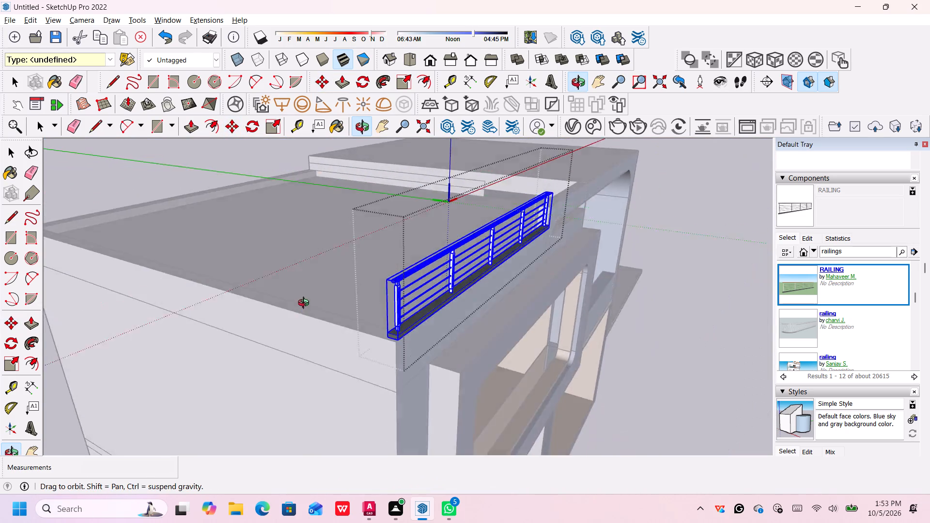
{"action": "middle_click_drag", "start_coordinate": [306, 304], "coordinate": [378, 319]}
{"action": "key", "text": "Escape"}
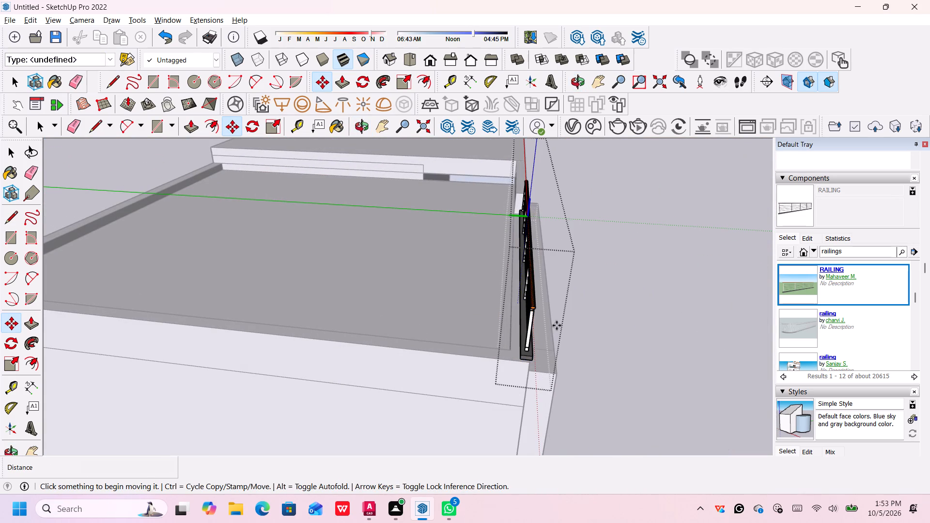
{"action": "middle_click_drag", "start_coordinate": [607, 335], "coordinate": [361, 312]}
{"action": "scroll", "coordinate": [311, 263], "scroll_direction": "down", "scroll_amount": 7}
{"action": "middle_click_drag", "start_coordinate": [340, 322], "coordinate": [344, 286]}
{"action": "middle_click_drag", "start_coordinate": [273, 268], "coordinate": [274, 268]}
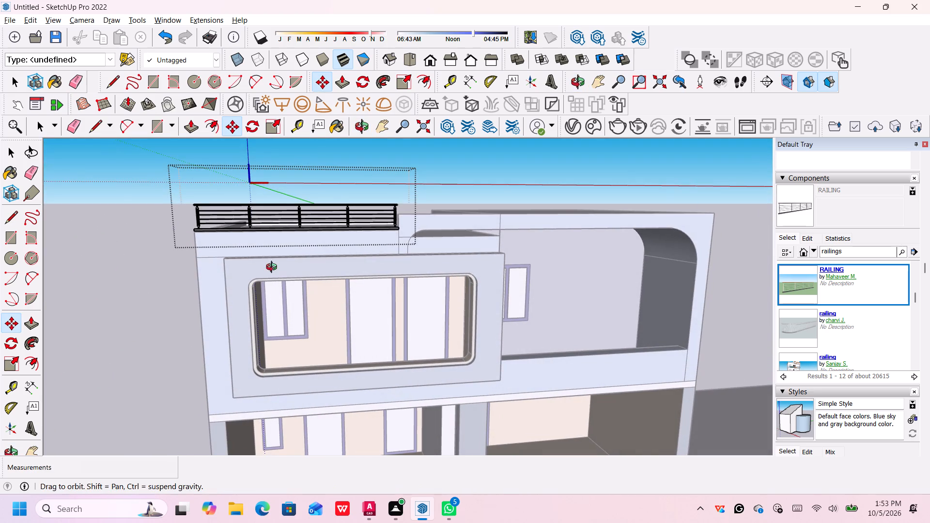
{"action": "middle_click_drag", "start_coordinate": [274, 268], "coordinate": [284, 279]}
{"action": "key", "text": "space"}
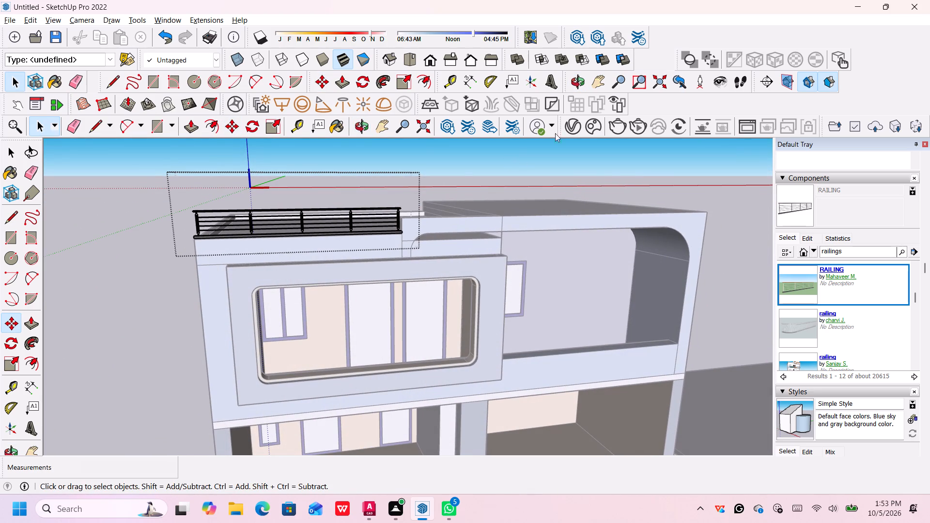
{"action": "left_click", "coordinate": [468, 203]}
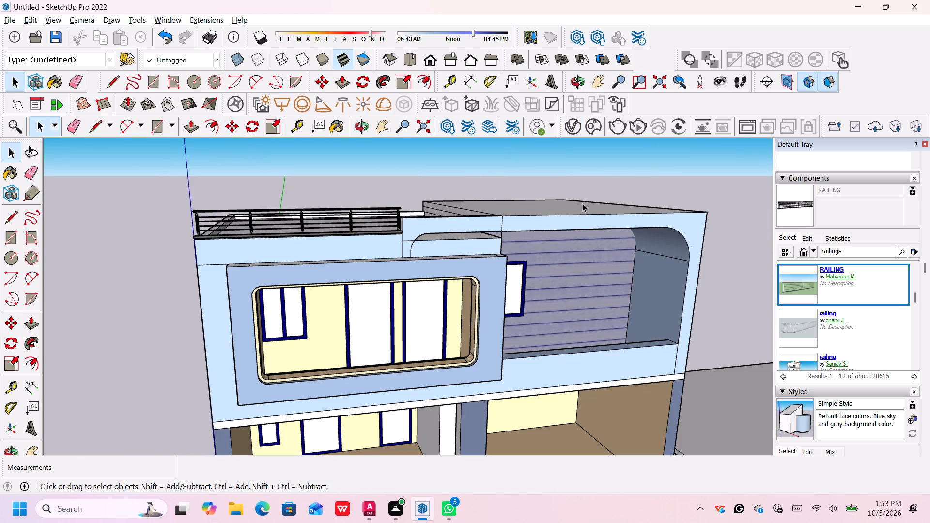
Browse the component search results for "railings" for another railing model.
{"action": "middle_click_drag", "start_coordinate": [274, 206], "coordinate": [368, 192]}
{"action": "middle_click_drag", "start_coordinate": [196, 202], "coordinate": [299, 221]}
{"action": "scroll", "coordinate": [300, 222], "scroll_direction": "down", "scroll_amount": 1}
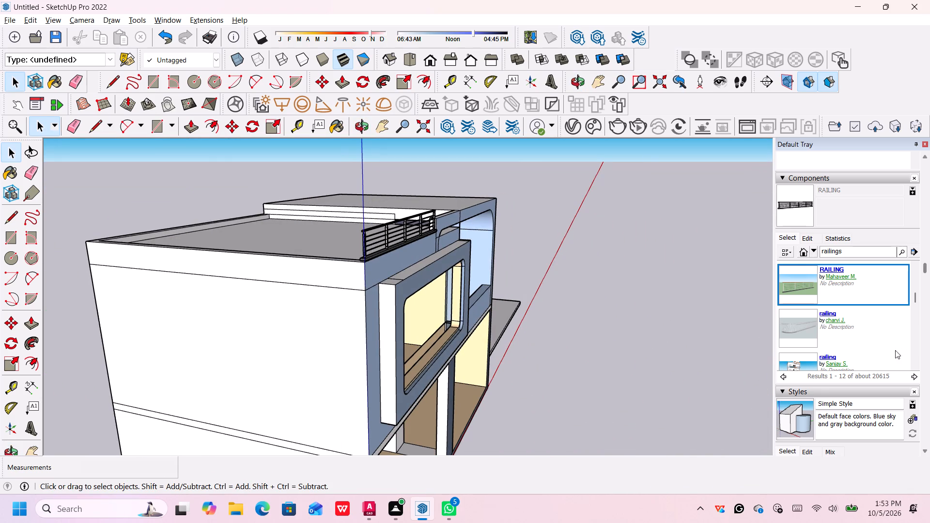
{"action": "scroll", "coordinate": [827, 335], "scroll_direction": "up", "scroll_amount": 1}
{"action": "scroll", "coordinate": [810, 333], "scroll_direction": "down", "scroll_amount": 1}
{"action": "scroll", "coordinate": [802, 331], "scroll_direction": "up", "scroll_amount": 1}
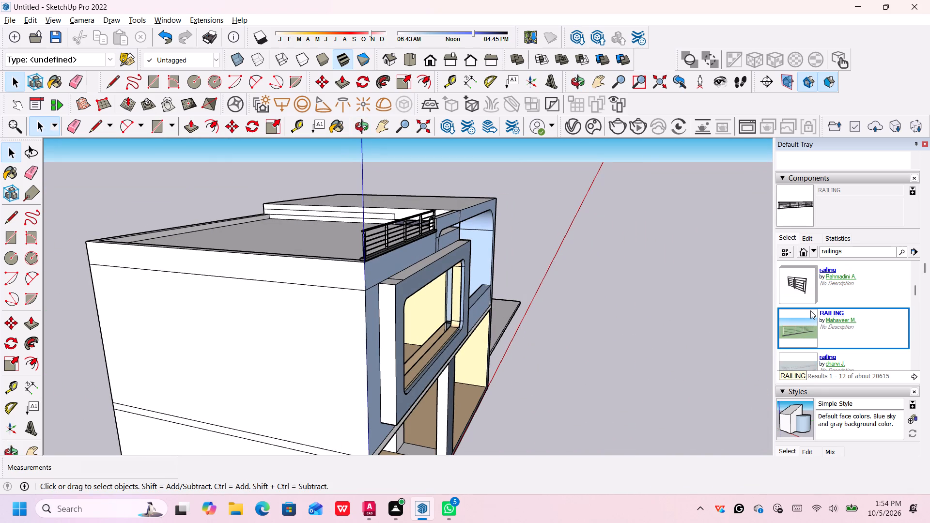
{"action": "scroll", "coordinate": [812, 314], "scroll_direction": "up", "scroll_amount": 8}
{"action": "scroll", "coordinate": [812, 316], "scroll_direction": "down", "scroll_amount": 1}
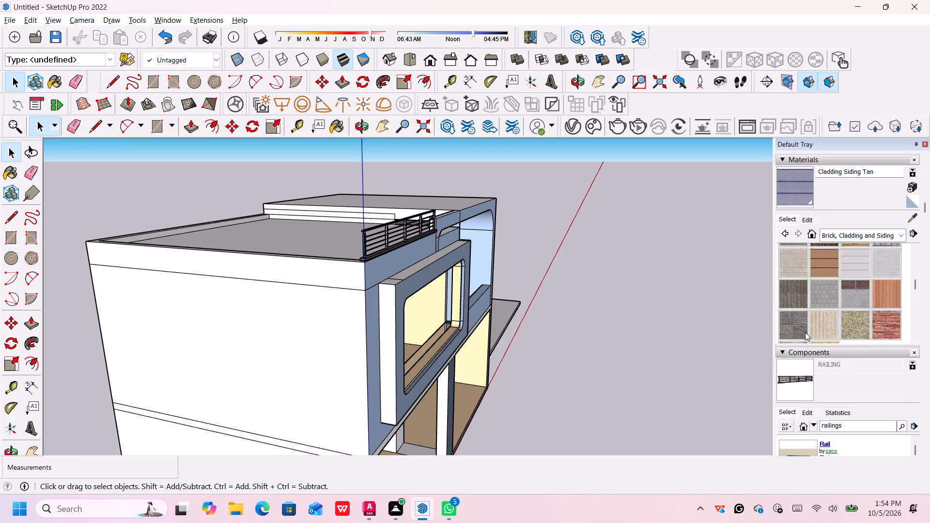
{"action": "scroll", "coordinate": [801, 383], "scroll_direction": "down", "scroll_amount": 5}
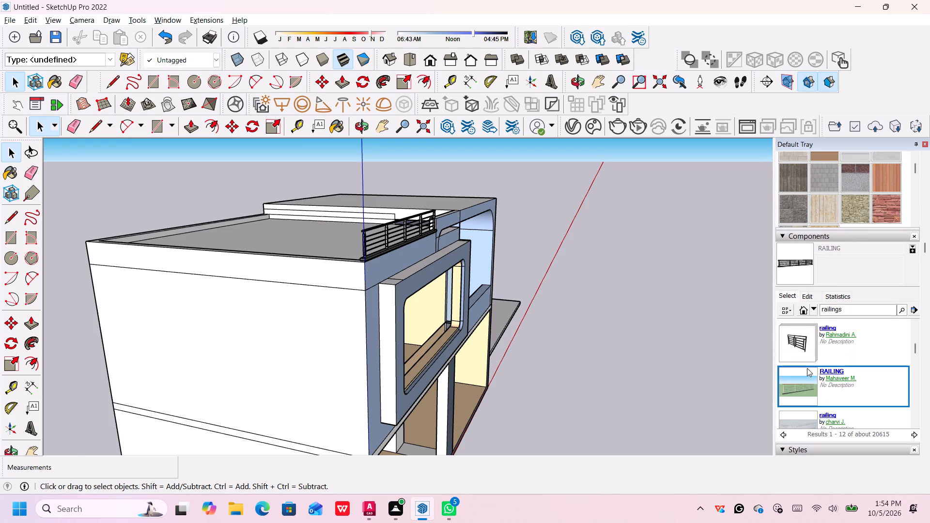
{"action": "scroll", "coordinate": [809, 360], "scroll_direction": "down", "scroll_amount": 2}
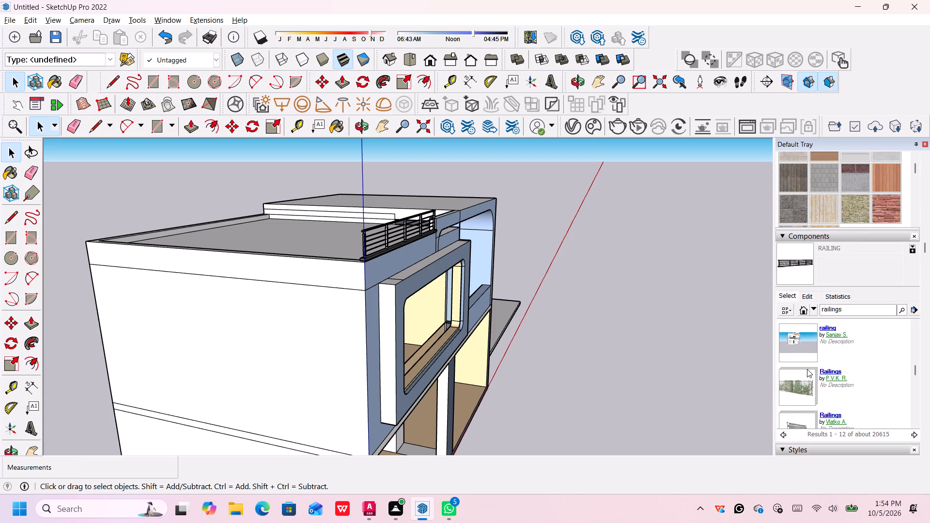
{"action": "scroll", "coordinate": [802, 387], "scroll_direction": "down", "scroll_amount": 2}
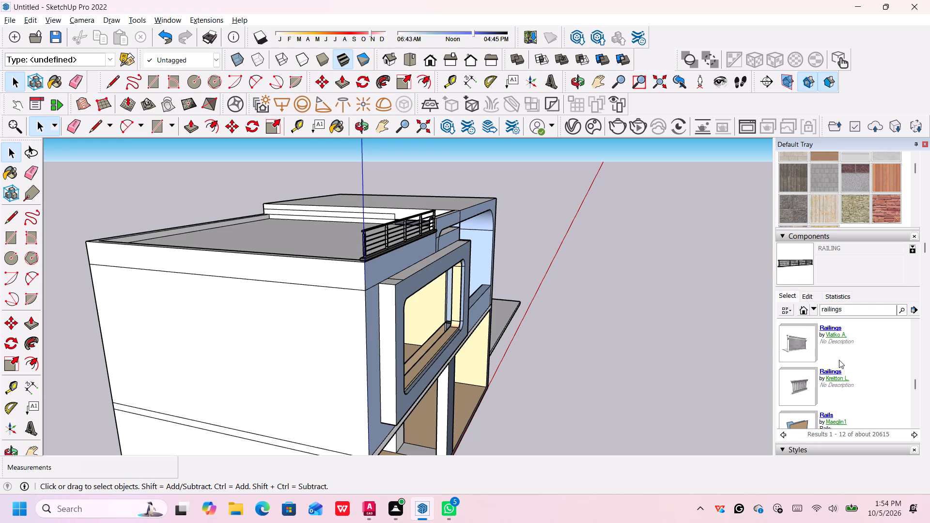
Open the "Railings" collection listed just above the second Railings result, look through its models and examine the house facade.
{"action": "double_click", "coordinate": [805, 349]}
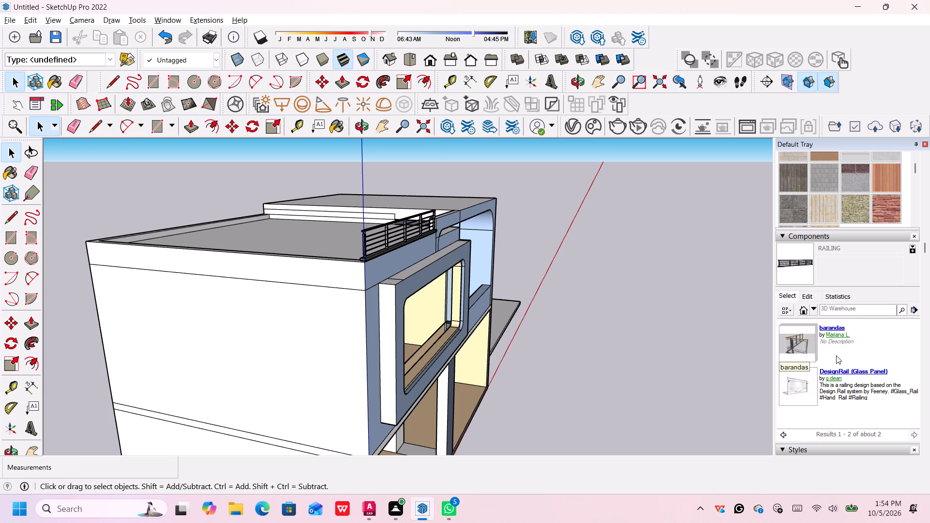
{"action": "scroll", "coordinate": [828, 357], "scroll_direction": "down", "scroll_amount": 2}
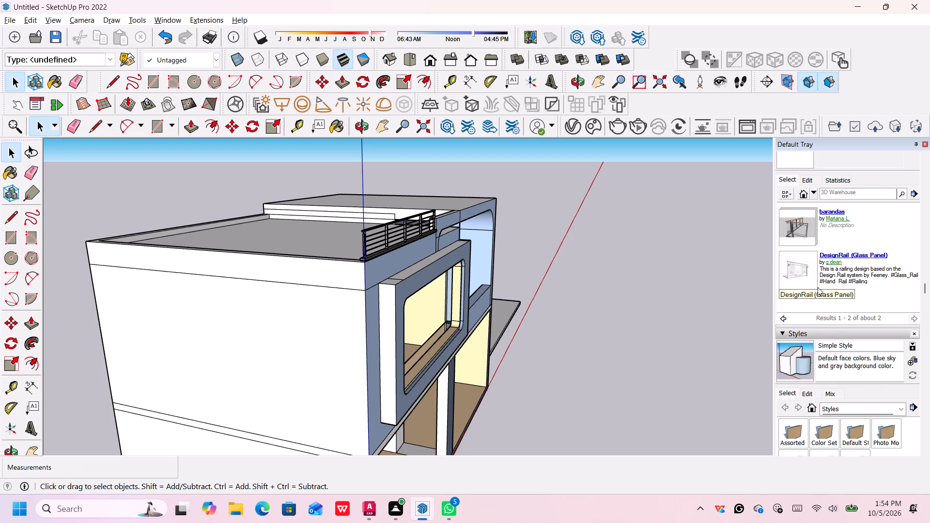
{"action": "scroll", "coordinate": [820, 293], "scroll_direction": "down", "scroll_amount": 1}
{"action": "scroll", "coordinate": [820, 217], "scroll_direction": "up", "scroll_amount": 2}
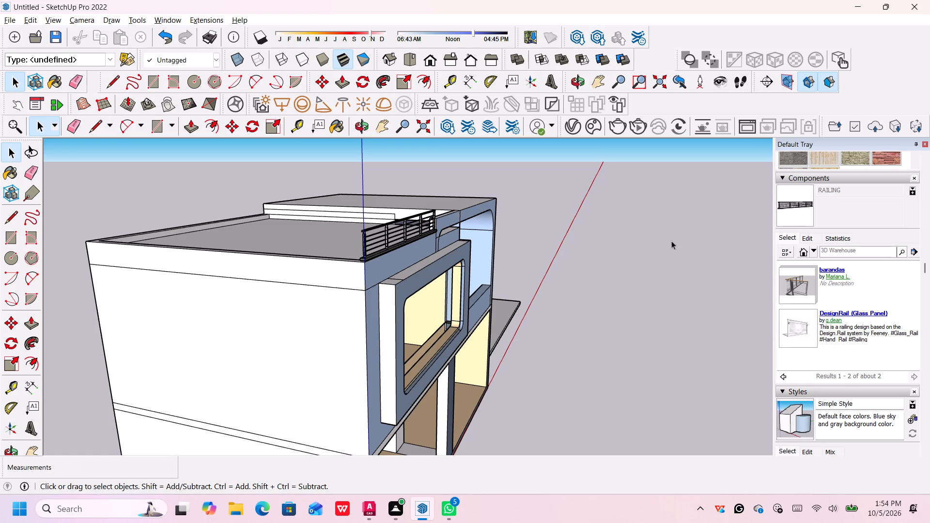
{"action": "middle_click_drag", "start_coordinate": [449, 308], "coordinate": [409, 265]}
{"action": "middle_click_drag", "start_coordinate": [422, 276], "coordinate": [394, 273]}
{"action": "middle_click", "coordinate": [391, 273]}
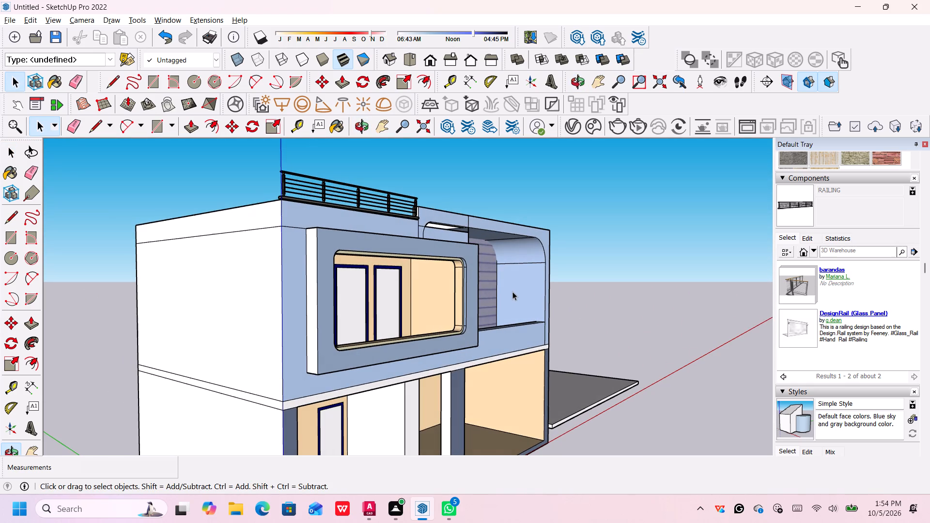
{"action": "middle_click_drag", "start_coordinate": [452, 289], "coordinate": [455, 293]}
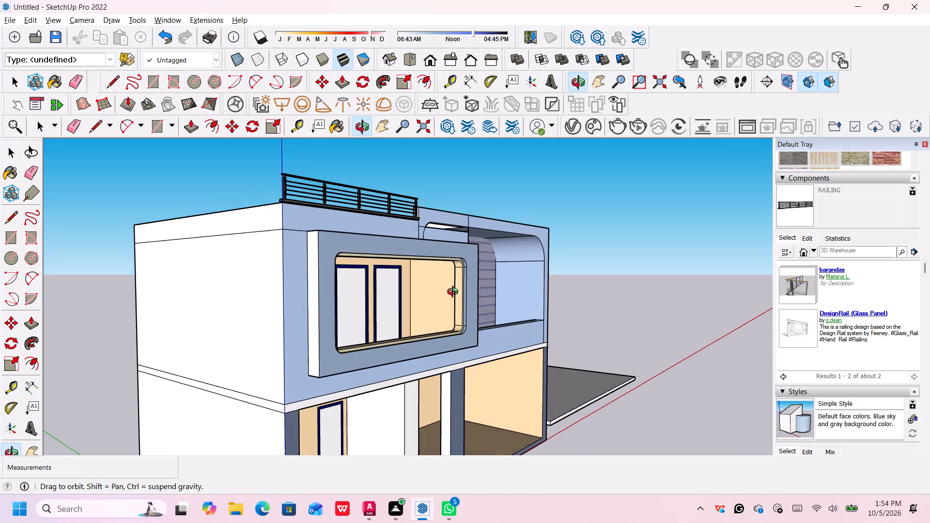
{"action": "middle_click_drag", "start_coordinate": [455, 293], "coordinate": [458, 299]}
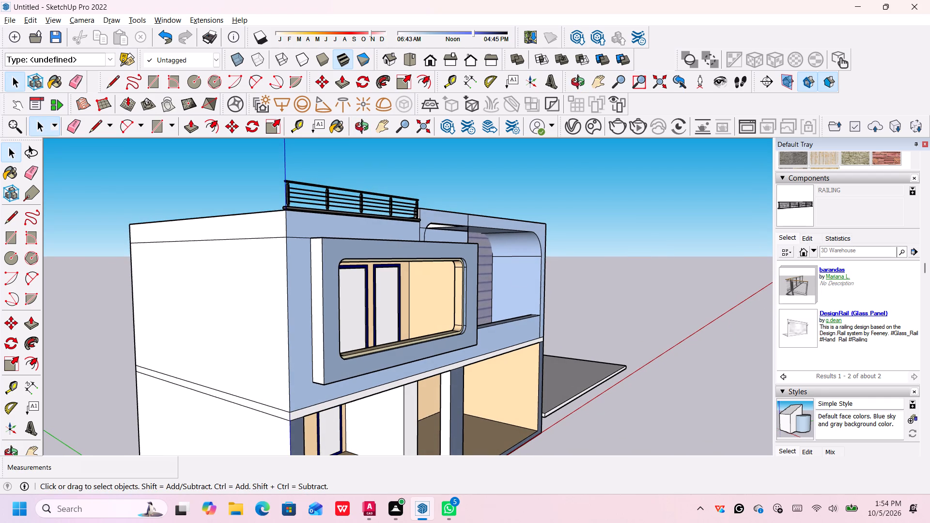
Open the "barandas" collection and examine its railing, handrail and baluster models.
{"action": "double_click", "coordinate": [794, 281]}
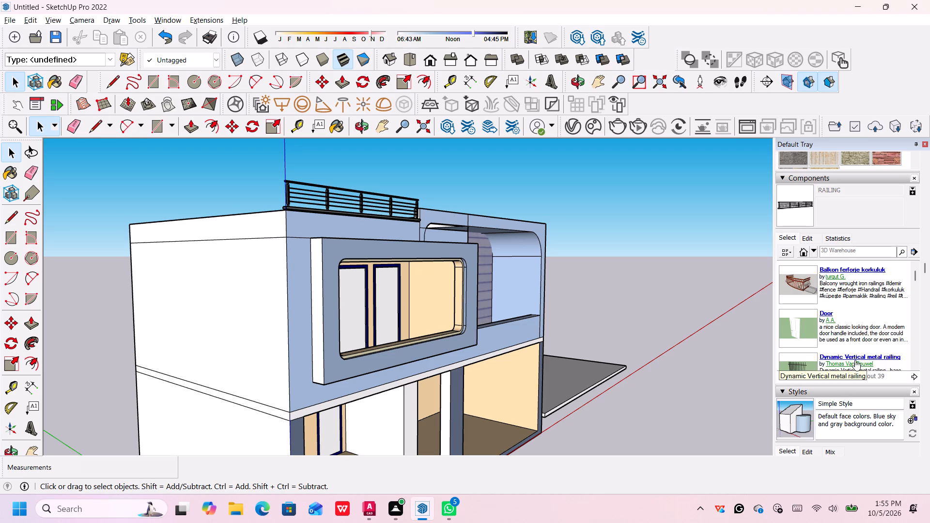
{"action": "scroll", "coordinate": [836, 317], "scroll_direction": "down", "scroll_amount": 1}
{"action": "scroll", "coordinate": [836, 316], "scroll_direction": "up", "scroll_amount": 1}
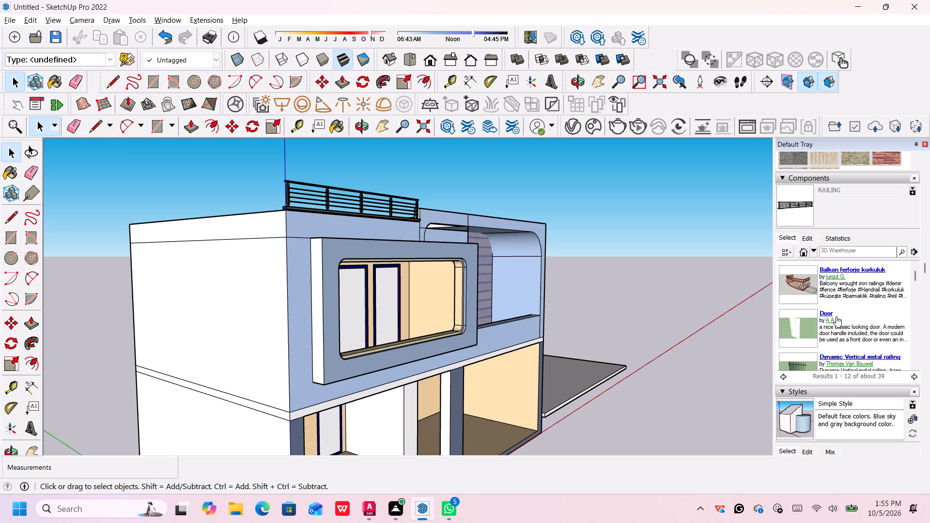
{"action": "scroll", "coordinate": [836, 316], "scroll_direction": "down", "scroll_amount": 1}
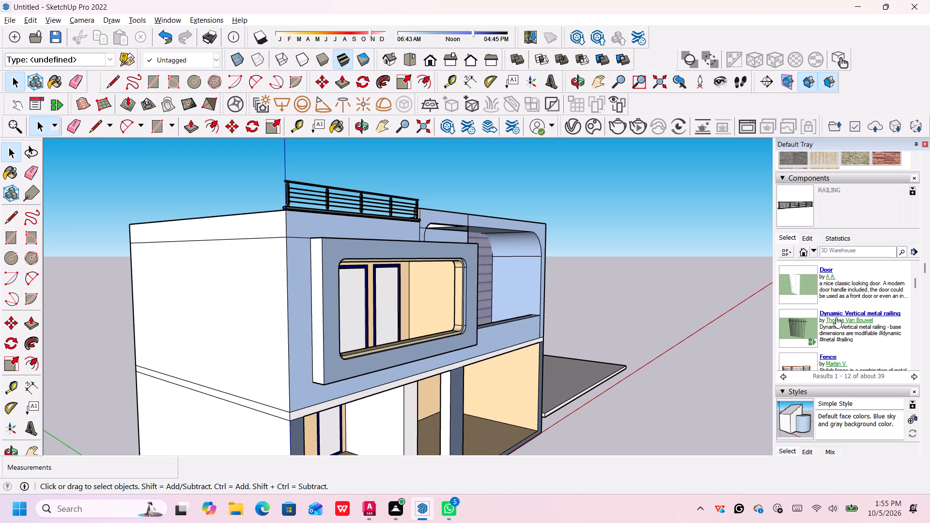
{"action": "scroll", "coordinate": [836, 318], "scroll_direction": "down", "scroll_amount": 3}
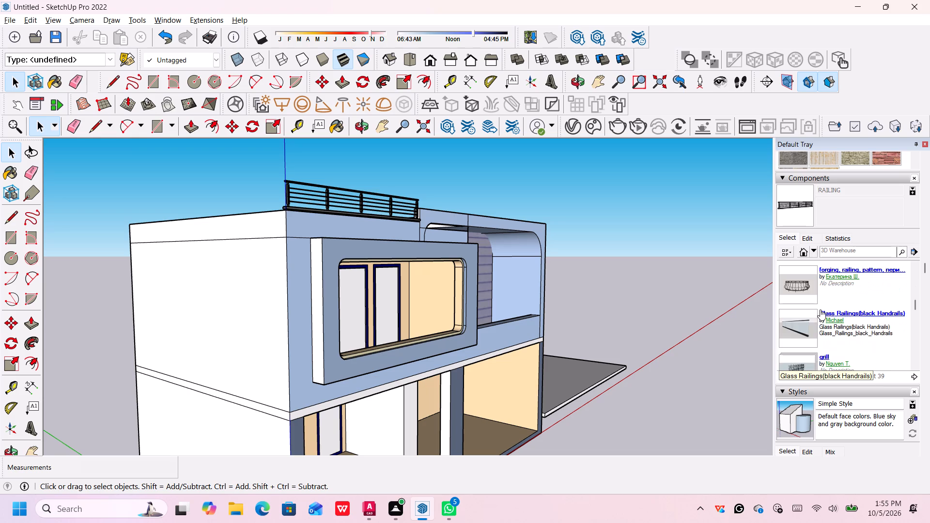
{"action": "scroll", "coordinate": [820, 309], "scroll_direction": "down", "scroll_amount": 2}
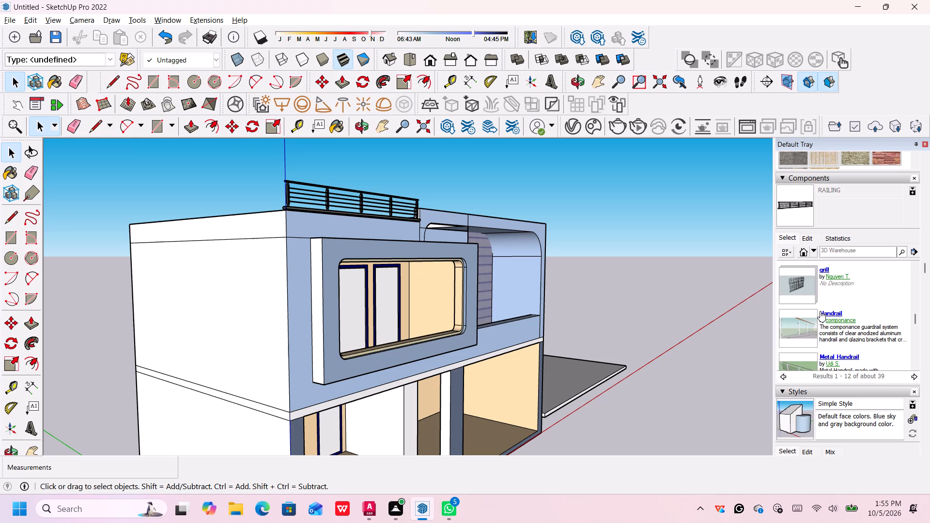
{"action": "scroll", "coordinate": [799, 333], "scroll_direction": "down", "scroll_amount": 1}
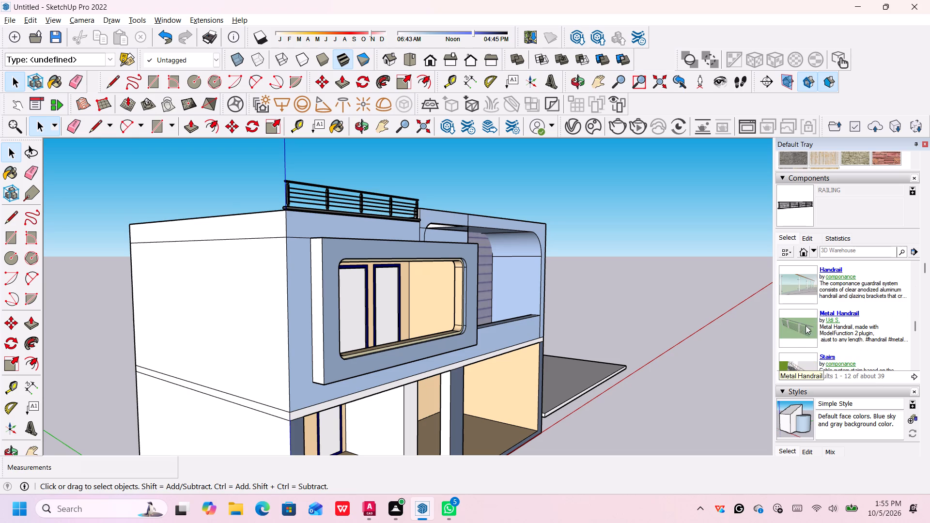
{"action": "scroll", "coordinate": [803, 291], "scroll_direction": "down", "scroll_amount": 2}
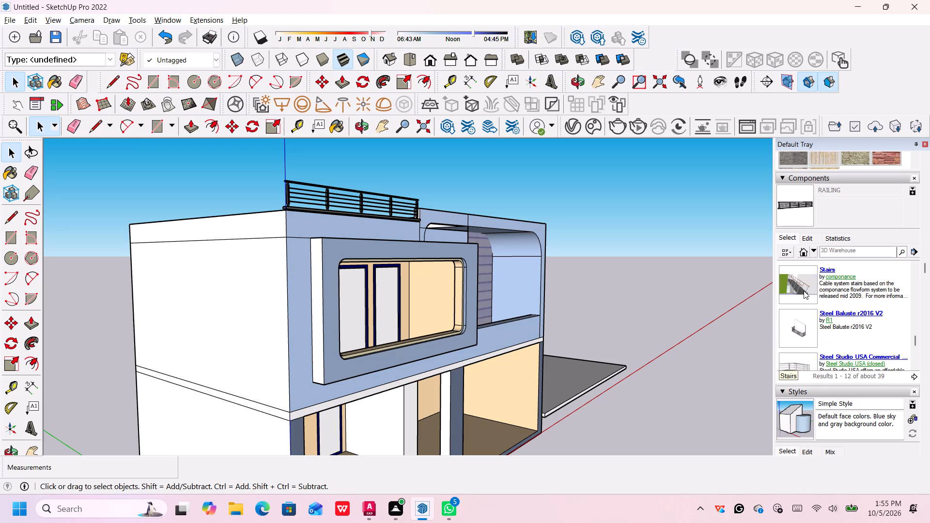
{"action": "scroll", "coordinate": [797, 329], "scroll_direction": "down", "scroll_amount": 1}
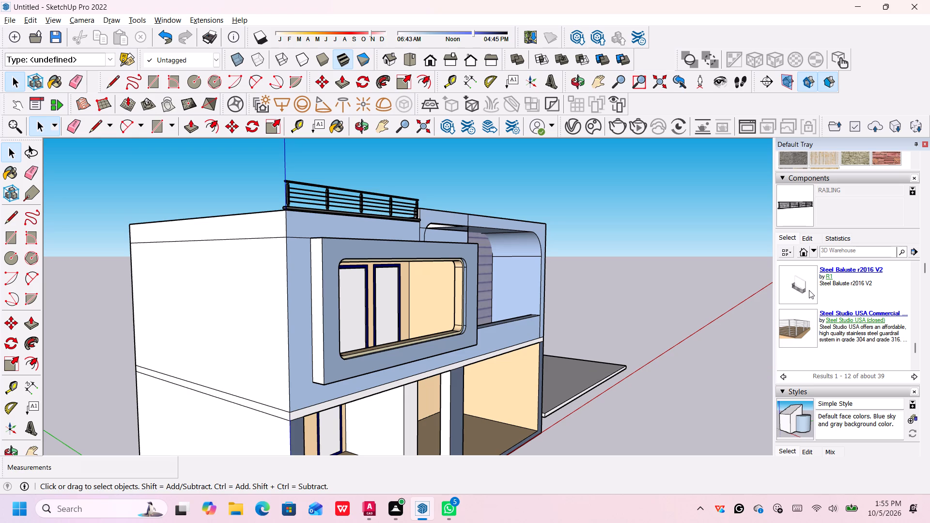
Look through the rest of the "barandas" collection and choose the glass "Handrail" model by componance.
{"action": "scroll", "coordinate": [809, 290], "scroll_direction": "up", "scroll_amount": 1}
{"action": "scroll", "coordinate": [807, 305], "scroll_direction": "down", "scroll_amount": 3}
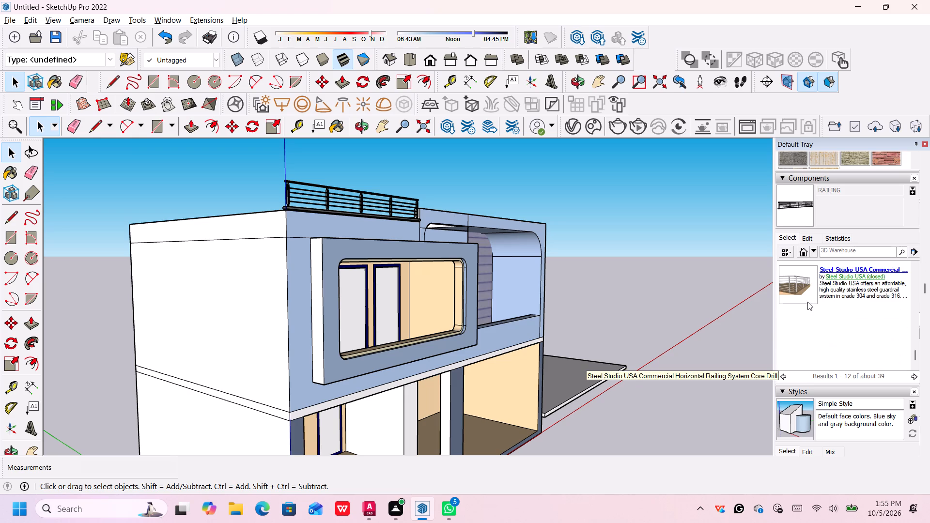
{"action": "scroll", "coordinate": [823, 273], "scroll_direction": "up", "scroll_amount": 2}
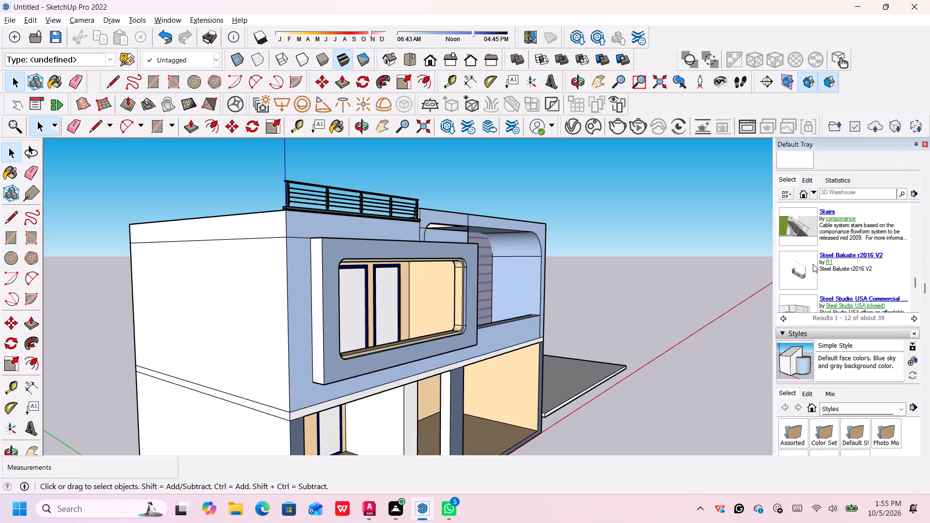
{"action": "scroll", "coordinate": [813, 264], "scroll_direction": "up", "scroll_amount": 3}
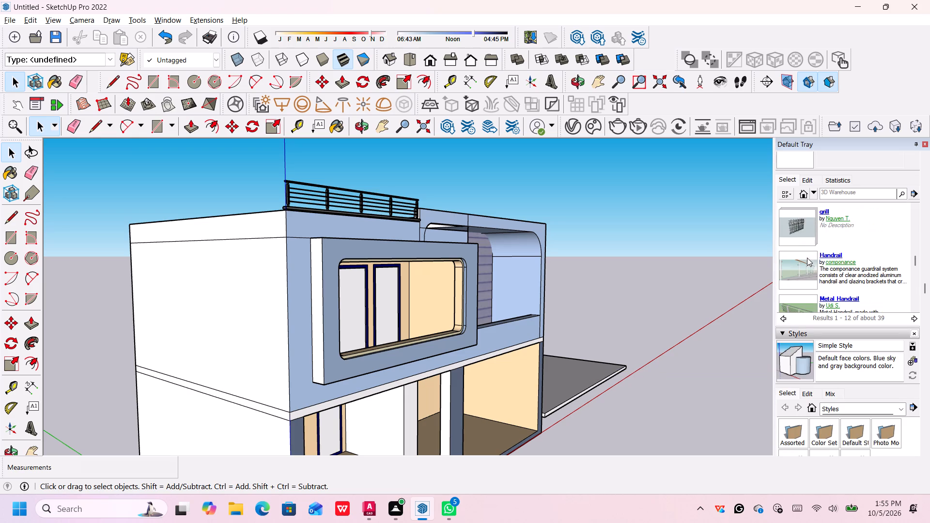
{"action": "left_click", "coordinate": [802, 270]}
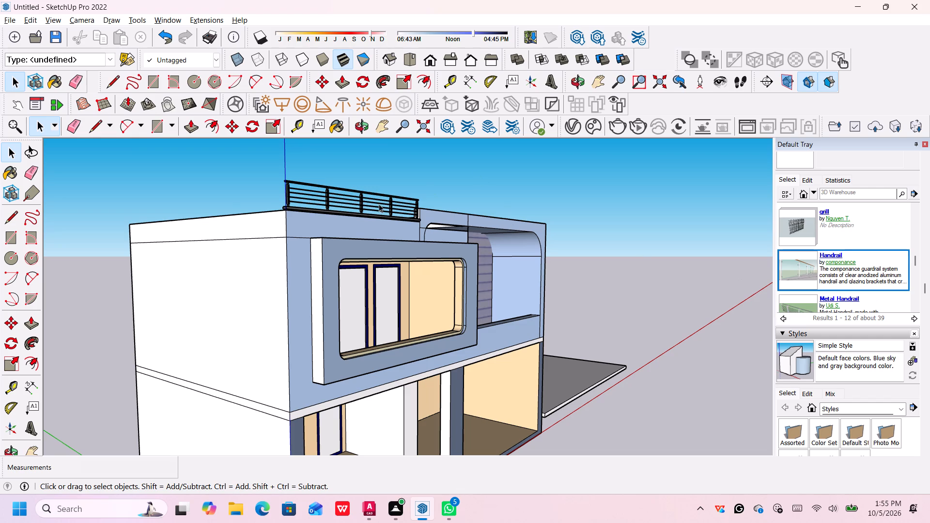
Delete the horizontal-bar railing from the roof's front parapet.
{"action": "left_click", "coordinate": [378, 195]}
{"action": "key", "text": "Delete"}
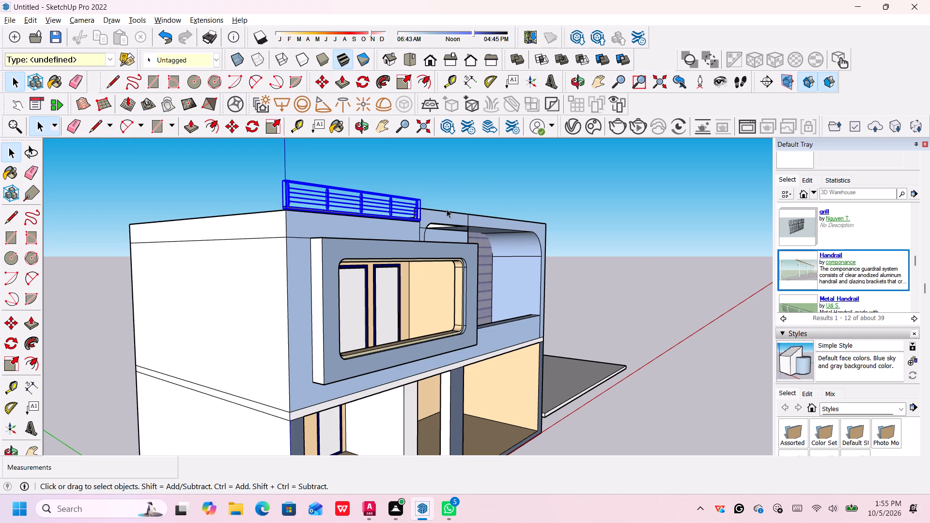
{"action": "key", "text": "Delete"}
{"action": "key", "text": "Delete"}
{"action": "scroll", "coordinate": [399, 190], "scroll_direction": "down", "scroll_amount": 1}
{"action": "middle_click_drag", "start_coordinate": [425, 181], "coordinate": [338, 265]}
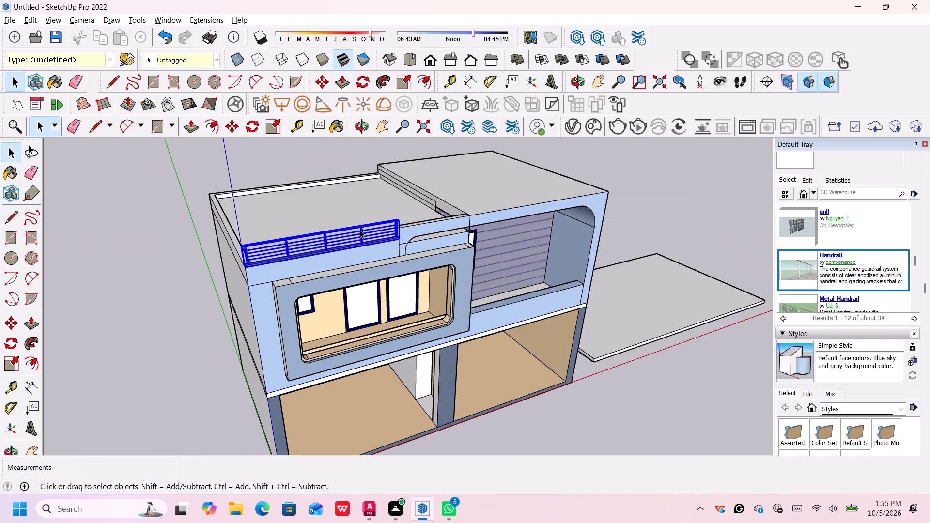
{"action": "key", "text": "Delete"}
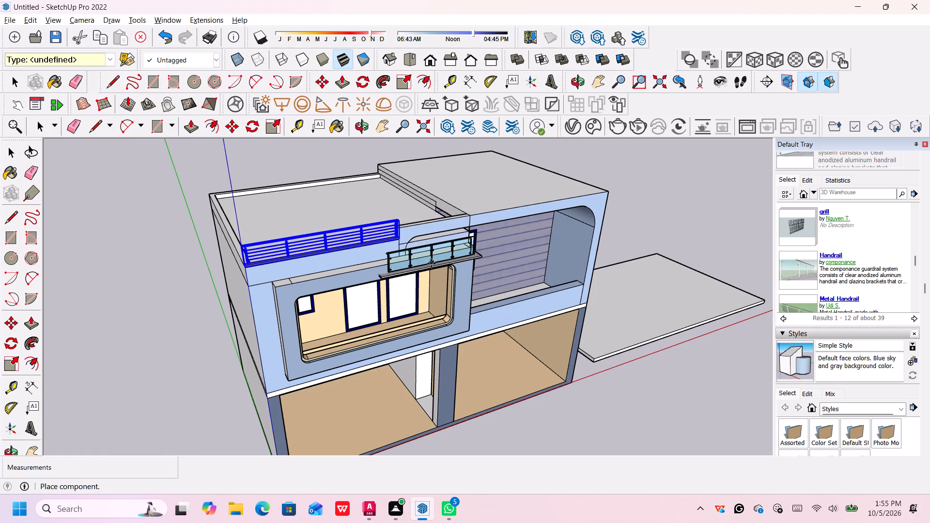
{"action": "key", "text": "Escape"}
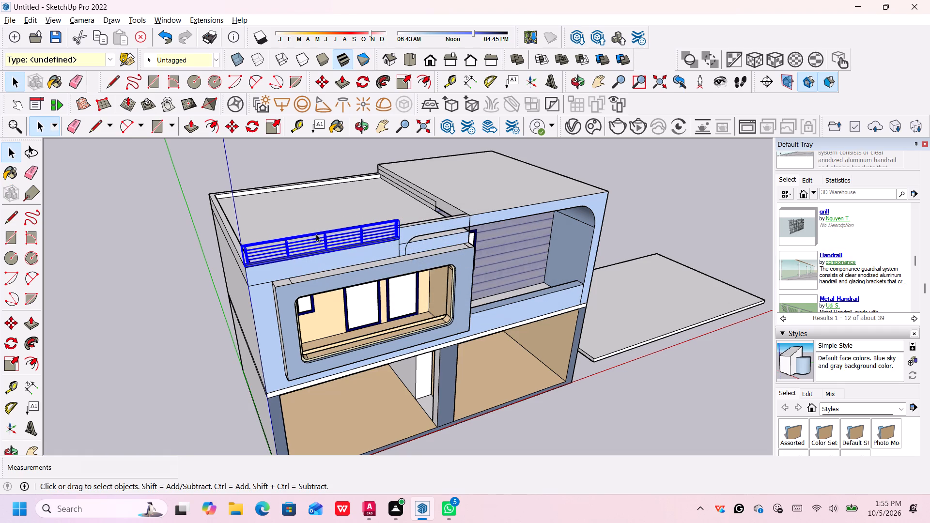
{"action": "left_click", "coordinate": [318, 237]}
{"action": "key", "text": "Delete"}
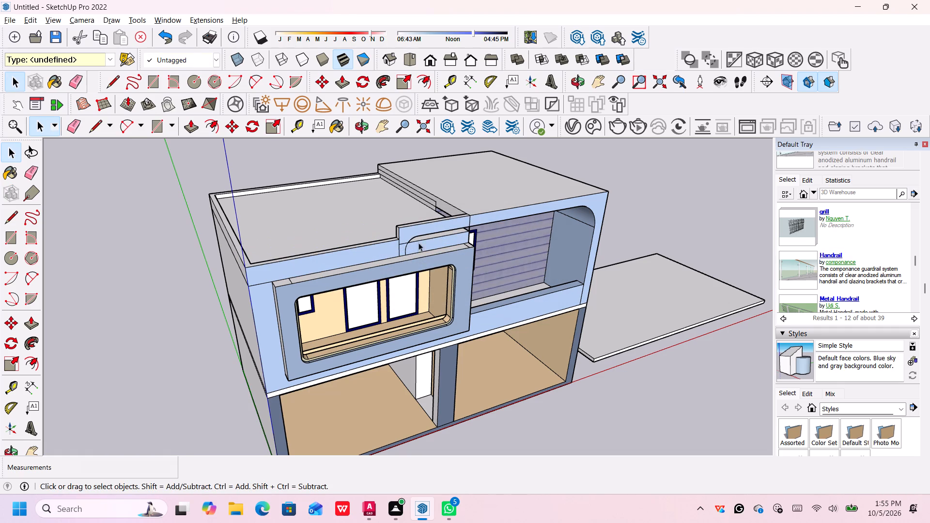
Insert the componance "Handrail" component and place it on the flat roof along the inner side of the front parapet.
{"action": "double_click", "coordinate": [804, 266]}
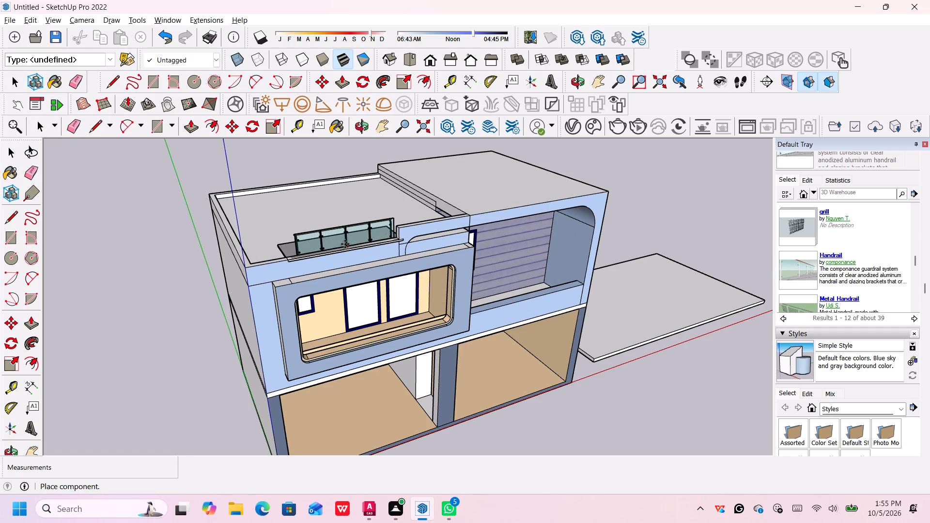
{"action": "scroll", "coordinate": [342, 243], "scroll_direction": "up", "scroll_amount": 5}
{"action": "scroll", "coordinate": [342, 246], "scroll_direction": "down", "scroll_amount": 1}
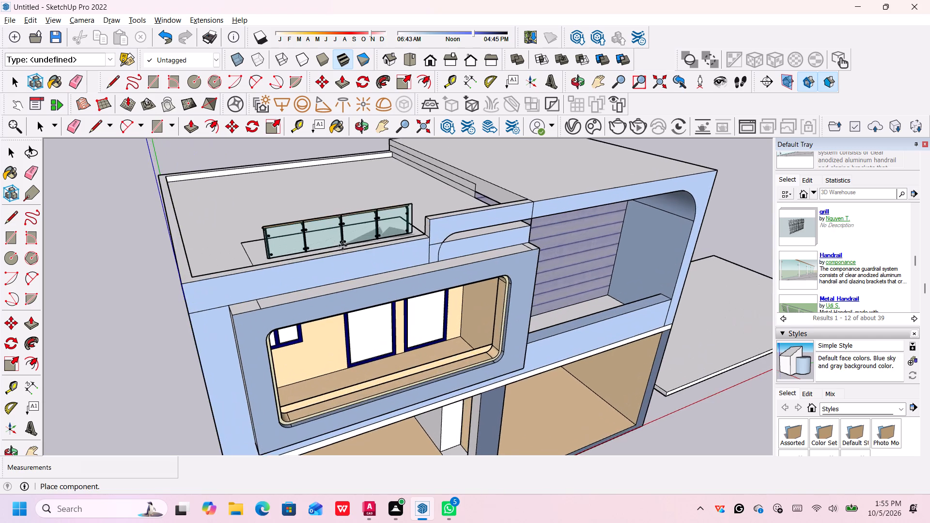
{"action": "scroll", "coordinate": [342, 246], "scroll_direction": "up", "scroll_amount": 6}
{"action": "scroll", "coordinate": [342, 245], "scroll_direction": "down", "scroll_amount": 1}
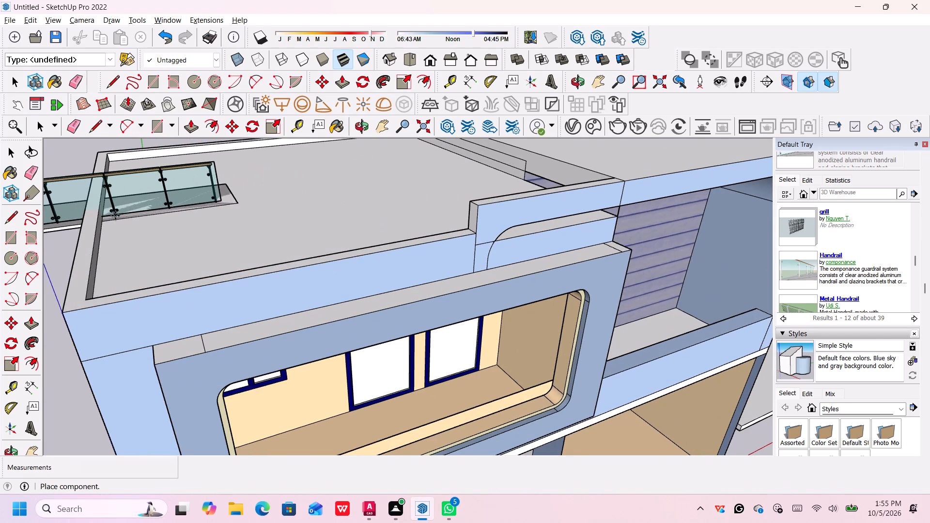
{"action": "scroll", "coordinate": [116, 215], "scroll_direction": "down", "scroll_amount": 3}
{"action": "middle_click_drag", "start_coordinate": [133, 206], "coordinate": [413, 204]}
{"action": "middle_click", "coordinate": [413, 204]}
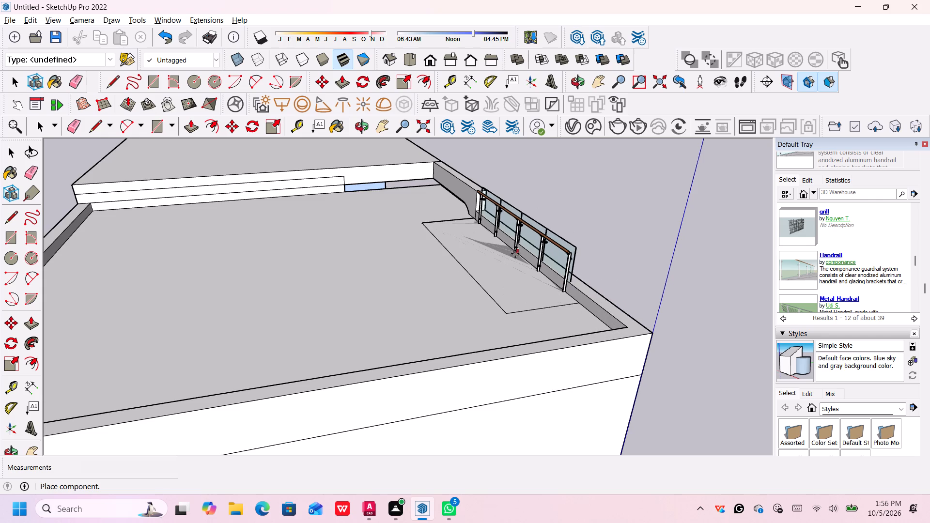
{"action": "left_click", "coordinate": [515, 253]}
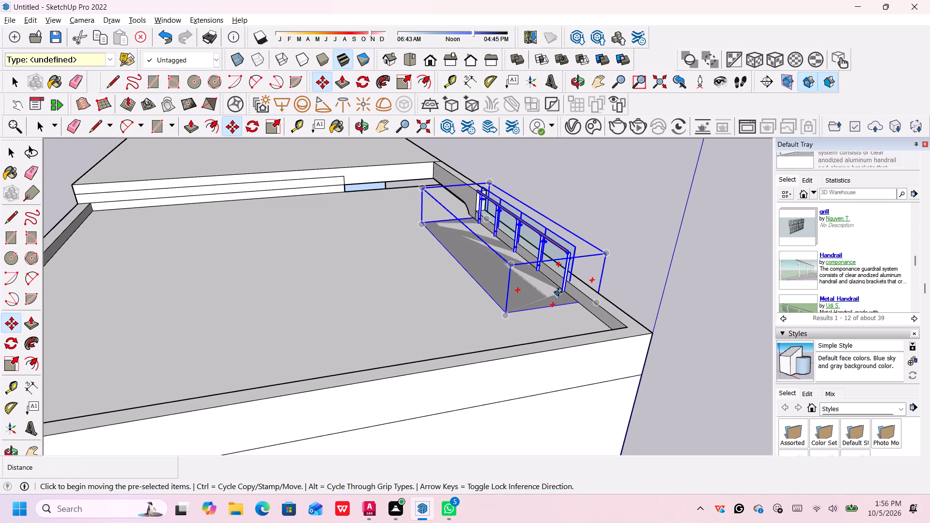
Scale the glass handrail along the red axis by about 1.31, stretching it towards the parapet's outer corner.
{"action": "scroll", "coordinate": [557, 291], "scroll_direction": "up", "scroll_amount": 1}
{"action": "scroll", "coordinate": [483, 272], "scroll_direction": "up", "scroll_amount": 1}
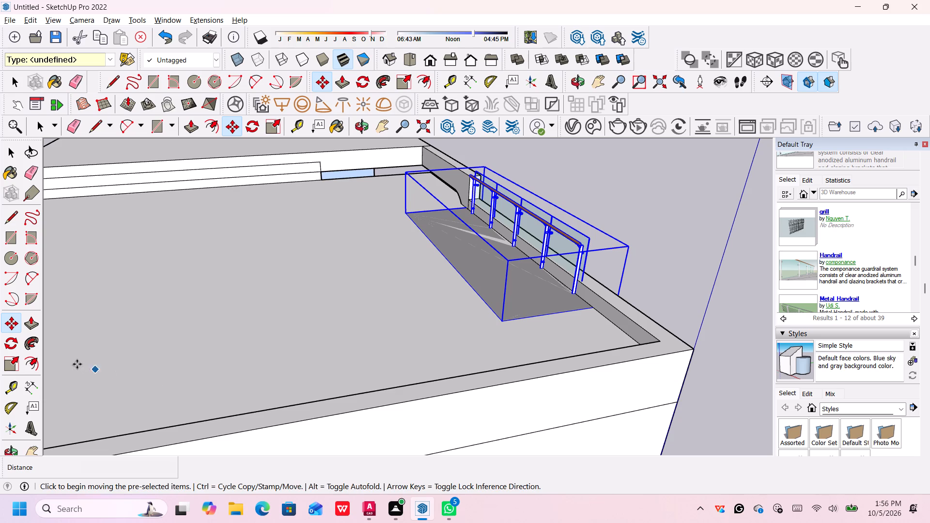
{"action": "left_click", "coordinate": [13, 361]}
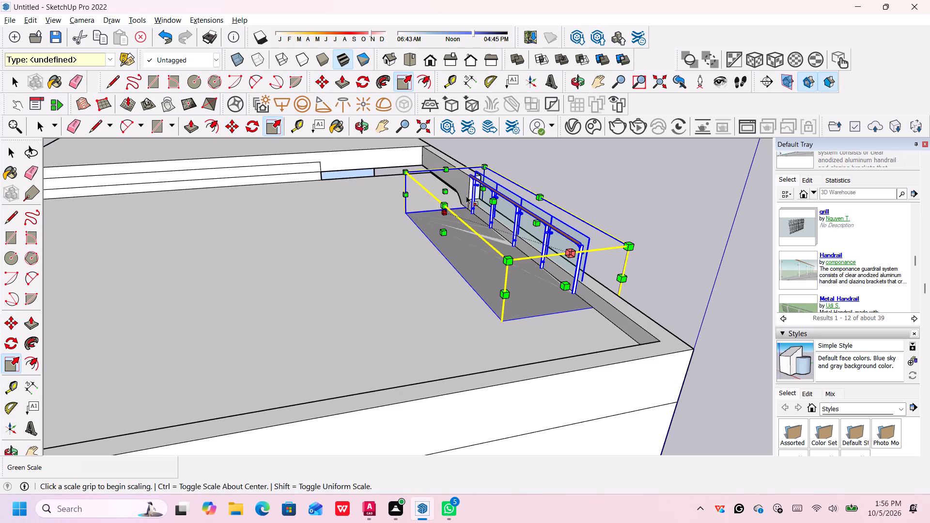
{"action": "left_click", "coordinate": [565, 285]}
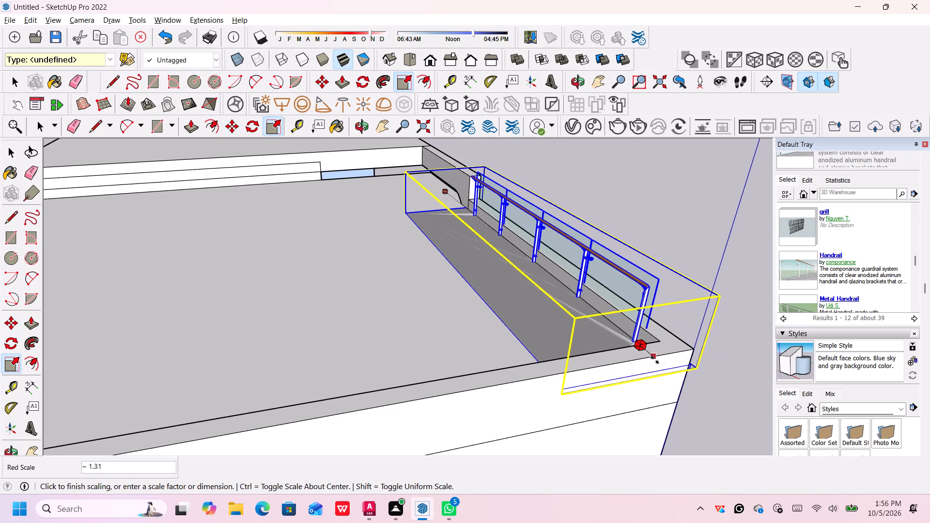
{"action": "left_click", "coordinate": [655, 359]}
{"action": "scroll", "coordinate": [665, 344], "scroll_direction": "down", "scroll_amount": 3}
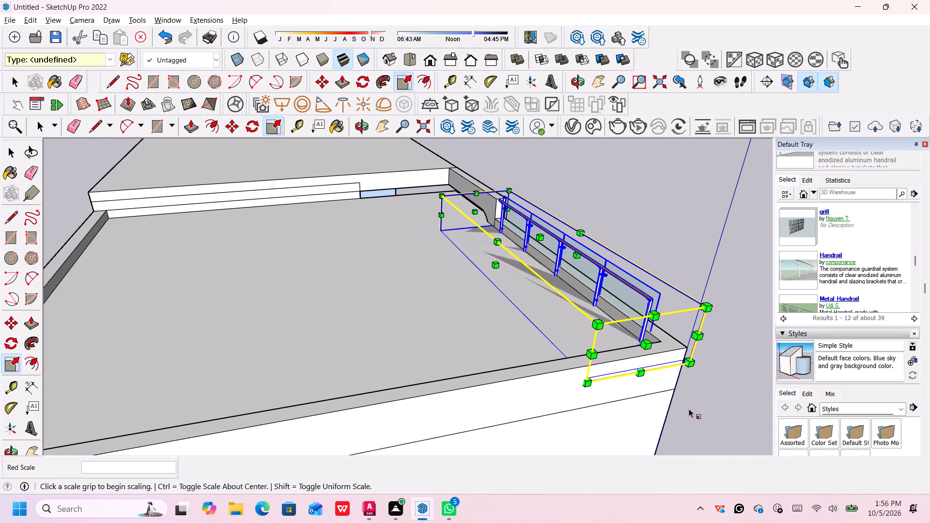
{"action": "middle_click_drag", "start_coordinate": [691, 410], "coordinate": [657, 420]}
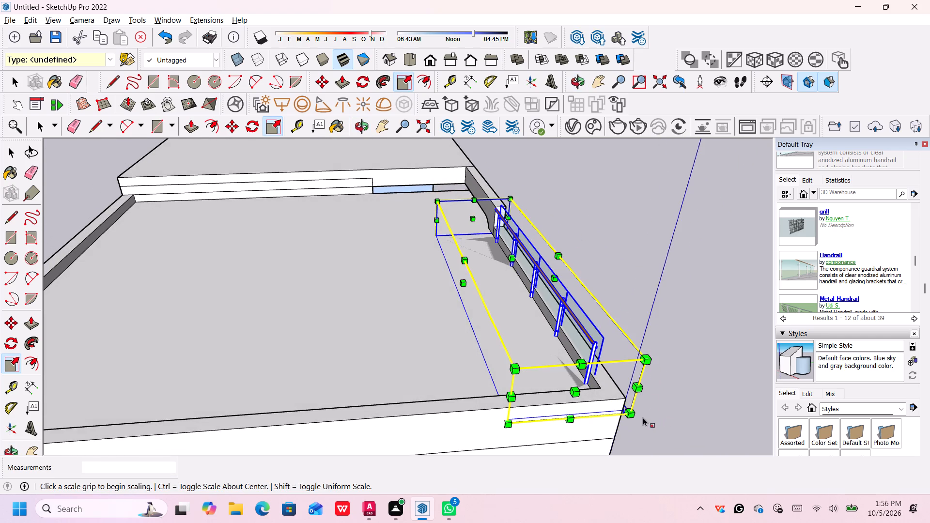
{"action": "key", "text": "space"}
{"action": "key", "text": "space"}
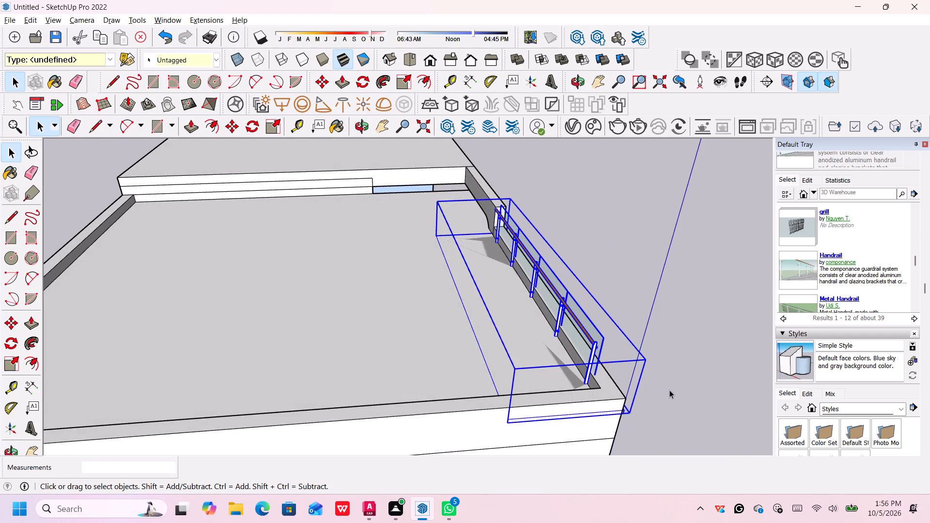
{"action": "key", "text": "Escape"}
Examine the stretched handrail from the front and above, checking its fit against the parapet and the raised wall end, and deselect it.
{"action": "middle_click_drag", "start_coordinate": [726, 314], "coordinate": [515, 344]}
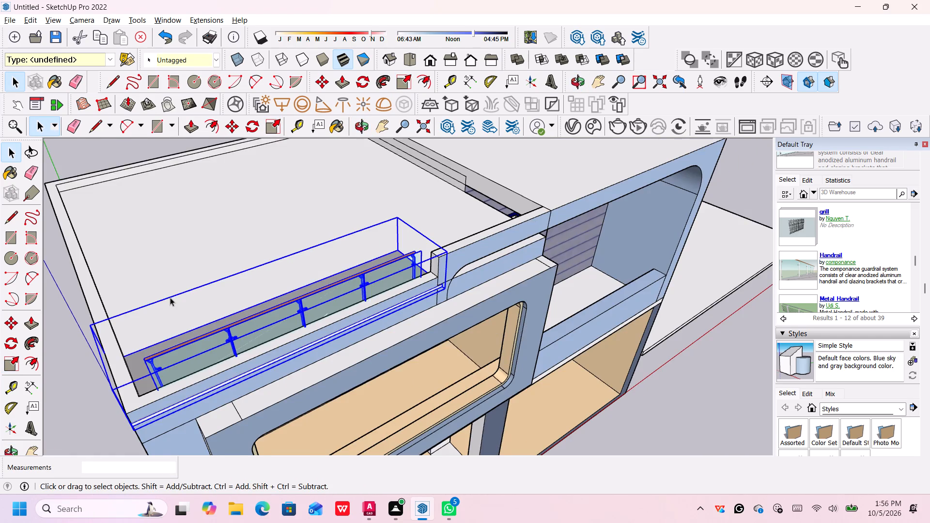
{"action": "scroll", "coordinate": [170, 297], "scroll_direction": "down", "scroll_amount": 4}
{"action": "middle_click_drag", "start_coordinate": [171, 323], "coordinate": [162, 210]}
{"action": "scroll", "coordinate": [197, 232], "scroll_direction": "up", "scroll_amount": 1}
{"action": "middle_click", "coordinate": [189, 222]}
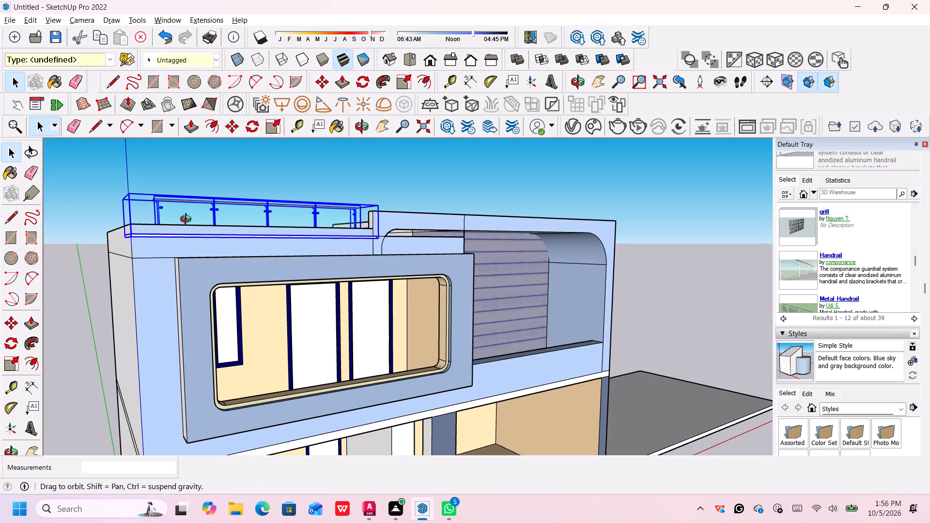
{"action": "middle_click", "coordinate": [188, 220]}
{"action": "middle_click_drag", "start_coordinate": [387, 221], "coordinate": [359, 227]}
{"action": "middle_click_drag", "start_coordinate": [305, 240], "coordinate": [287, 245]}
{"action": "scroll", "coordinate": [181, 237], "scroll_direction": "up", "scroll_amount": 3}
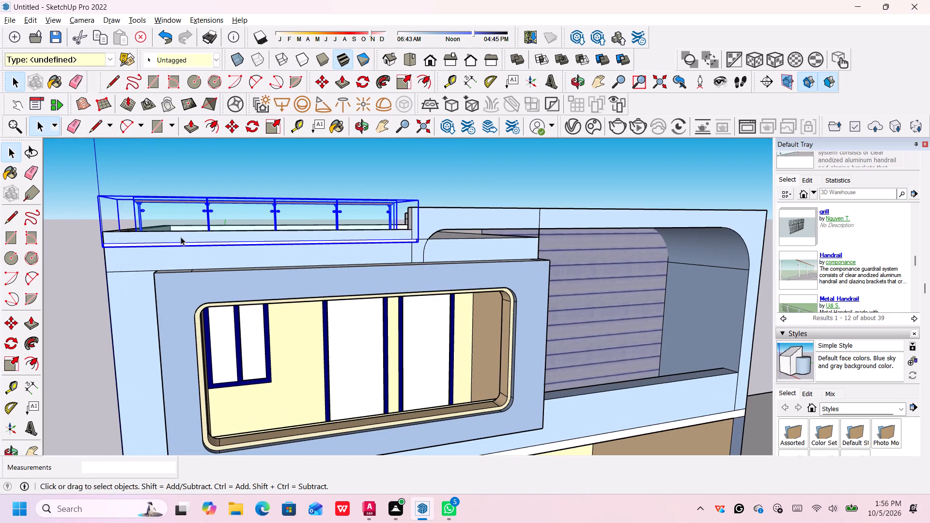
{"action": "key", "text": "Escape"}
{"action": "scroll", "coordinate": [408, 216], "scroll_direction": "up", "scroll_amount": 3}
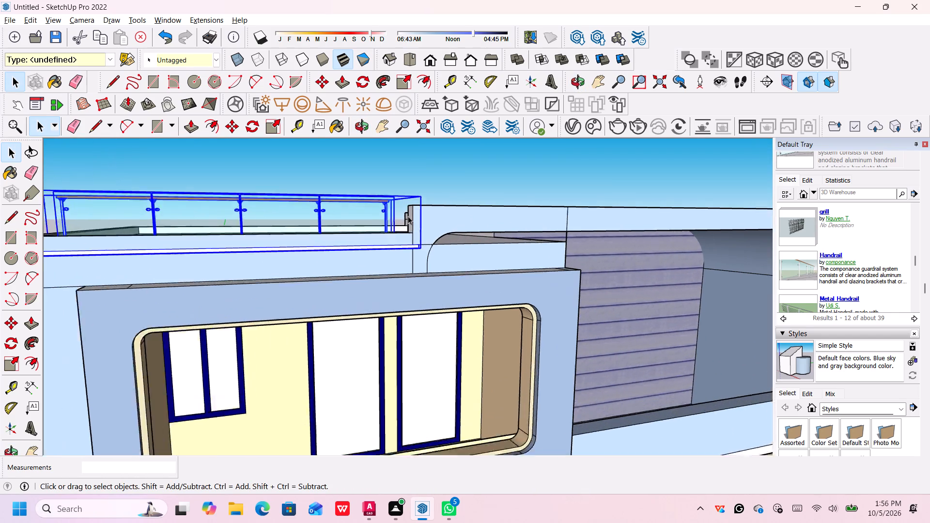
{"action": "scroll", "coordinate": [408, 216], "scroll_direction": "up", "scroll_amount": 6}
{"action": "middle_click_drag", "start_coordinate": [381, 207], "coordinate": [388, 215]}
{"action": "middle_click", "coordinate": [388, 215]}
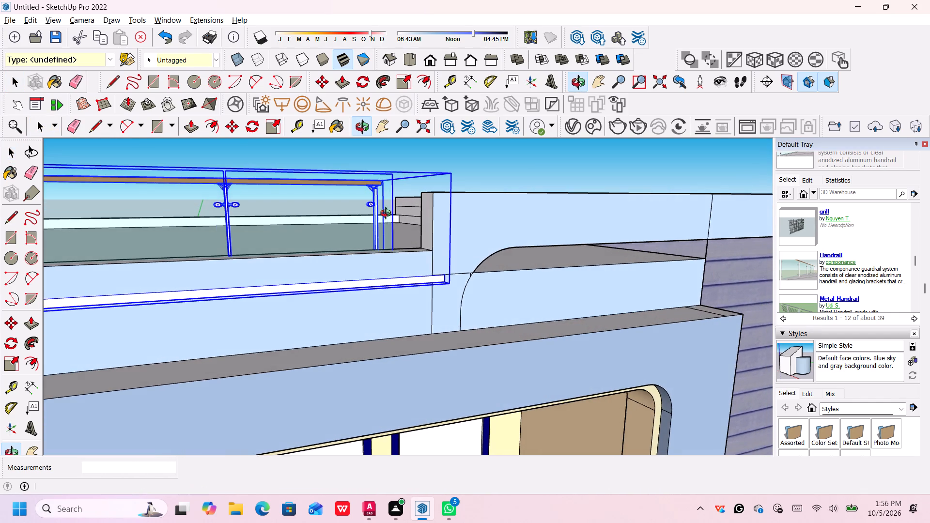
{"action": "middle_click_drag", "start_coordinate": [383, 227], "coordinate": [394, 306]}
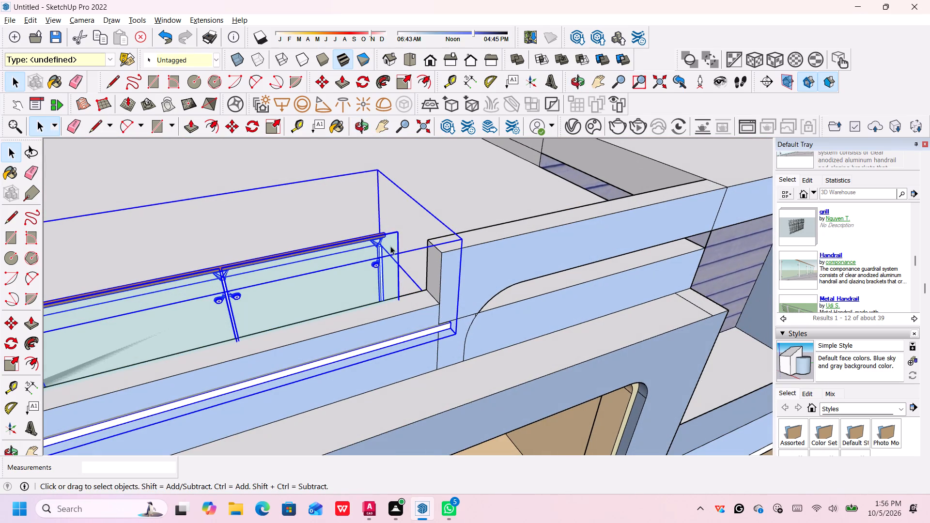
{"action": "scroll", "coordinate": [396, 231], "scroll_direction": "down", "scroll_amount": 15}
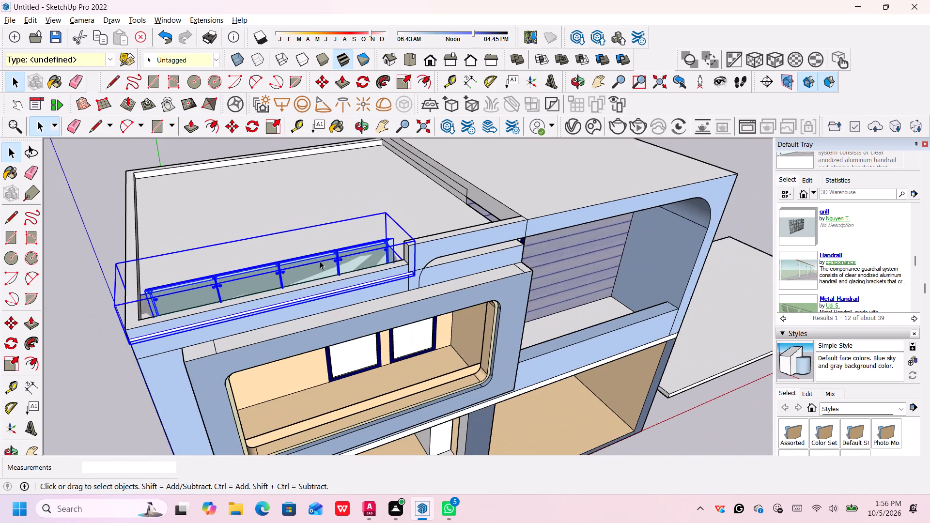
{"action": "scroll", "coordinate": [267, 272], "scroll_direction": "down", "scroll_amount": 1}
{"action": "middle_click_drag", "start_coordinate": [264, 275], "coordinate": [289, 245]}
{"action": "scroll", "coordinate": [415, 253], "scroll_direction": "up", "scroll_amount": 3}
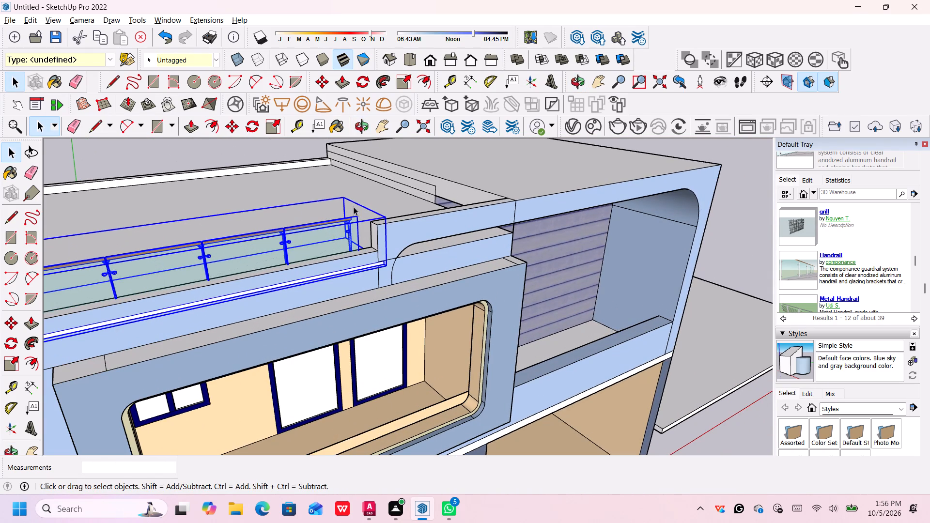
{"action": "left_click", "coordinate": [360, 206]}
{"action": "scroll", "coordinate": [347, 221], "scroll_direction": "down", "scroll_amount": 5}
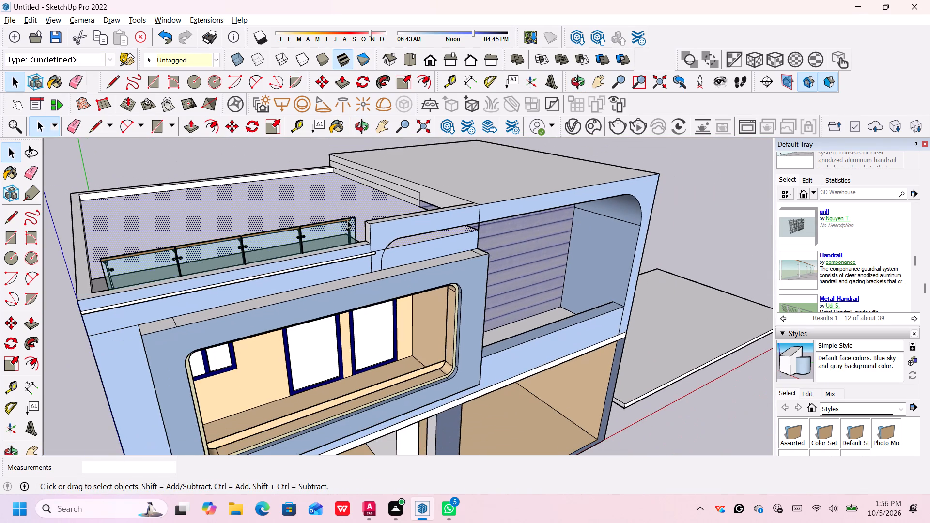
Inspect how the glass handrail and its base slab sit on the parapet from the house's side and from above, and select the handrail.
{"action": "middle_click_drag", "start_coordinate": [268, 234], "coordinate": [349, 241]}
{"action": "middle_click_drag", "start_coordinate": [296, 288], "coordinate": [362, 252]}
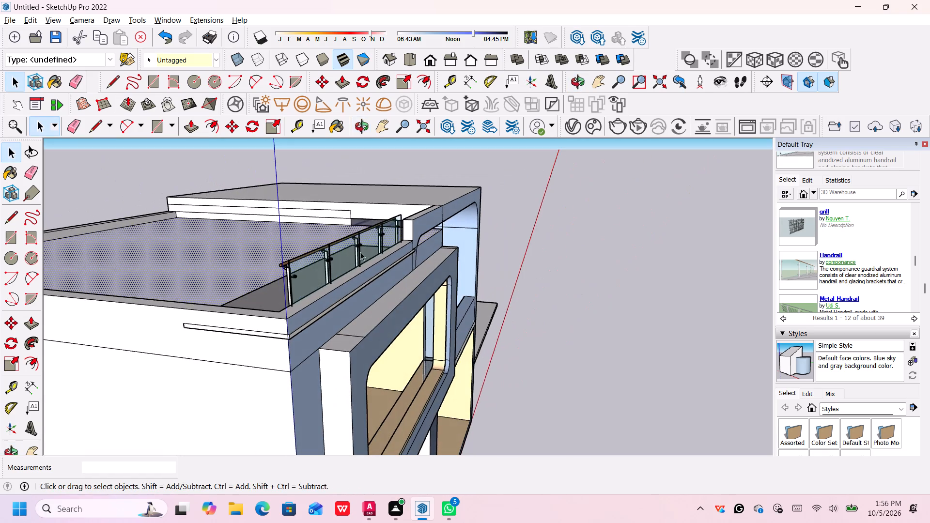
{"action": "scroll", "coordinate": [269, 323], "scroll_direction": "up", "scroll_amount": 3}
{"action": "middle_click_drag", "start_coordinate": [445, 263], "coordinate": [376, 266]}
{"action": "middle_click_drag", "start_coordinate": [371, 266], "coordinate": [256, 258]}
{"action": "middle_click_drag", "start_coordinate": [333, 217], "coordinate": [326, 206]}
{"action": "middle_click", "coordinate": [326, 205]}
{"action": "scroll", "coordinate": [337, 222], "scroll_direction": "up", "scroll_amount": 1}
{"action": "middle_click_drag", "start_coordinate": [337, 222], "coordinate": [342, 228]}
{"action": "middle_click_drag", "start_coordinate": [345, 230], "coordinate": [350, 233]}
{"action": "middle_click", "coordinate": [353, 235]}
{"action": "scroll", "coordinate": [355, 236], "scroll_direction": "down", "scroll_amount": 1}
{"action": "middle_click_drag", "start_coordinate": [341, 221], "coordinate": [385, 333]}
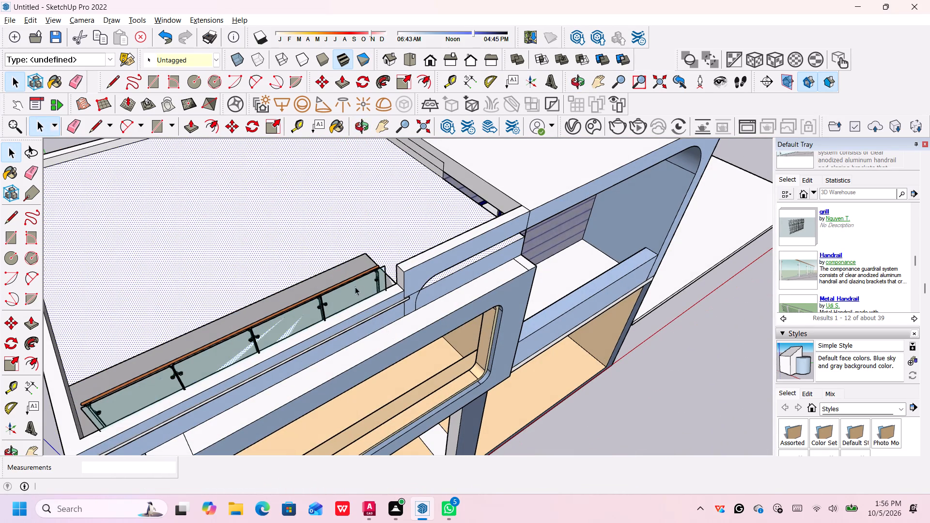
{"action": "left_click", "coordinate": [331, 280]}
{"action": "scroll", "coordinate": [360, 266], "scroll_direction": "down", "scroll_amount": 3}
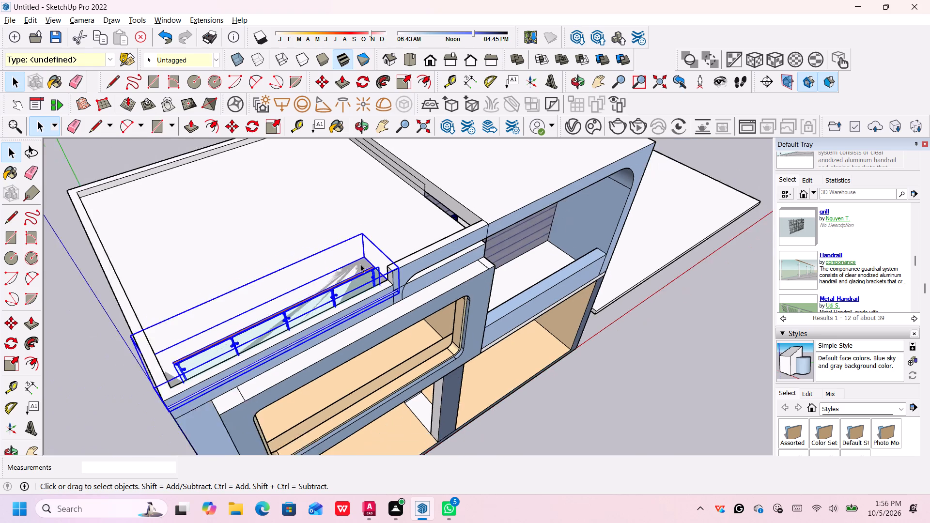
{"action": "scroll", "coordinate": [360, 264], "scroll_direction": "down", "scroll_amount": 2}
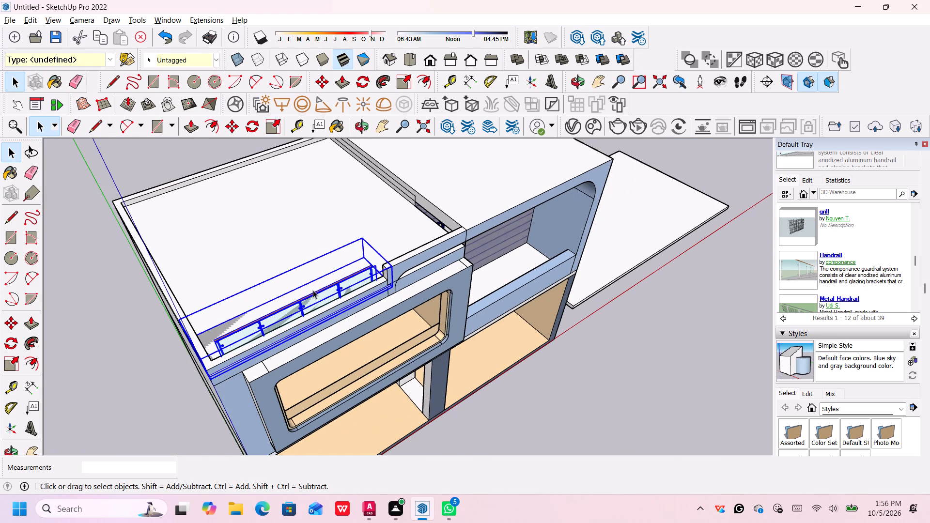
{"action": "middle_click_drag", "start_coordinate": [324, 305], "coordinate": [320, 295]}
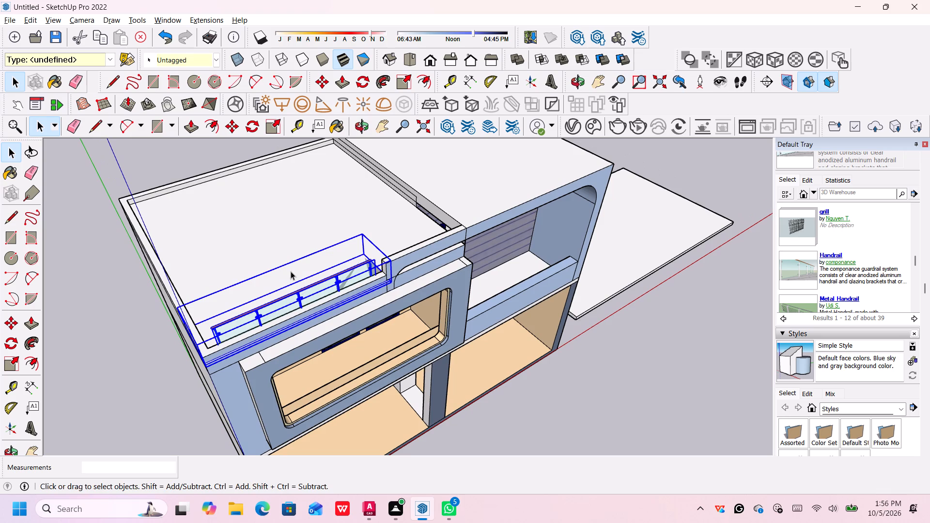
Scale the glass handrail uniformly by about 0.79, reducing it towards the parapet's outer corner.
{"action": "left_click", "coordinate": [9, 368]}
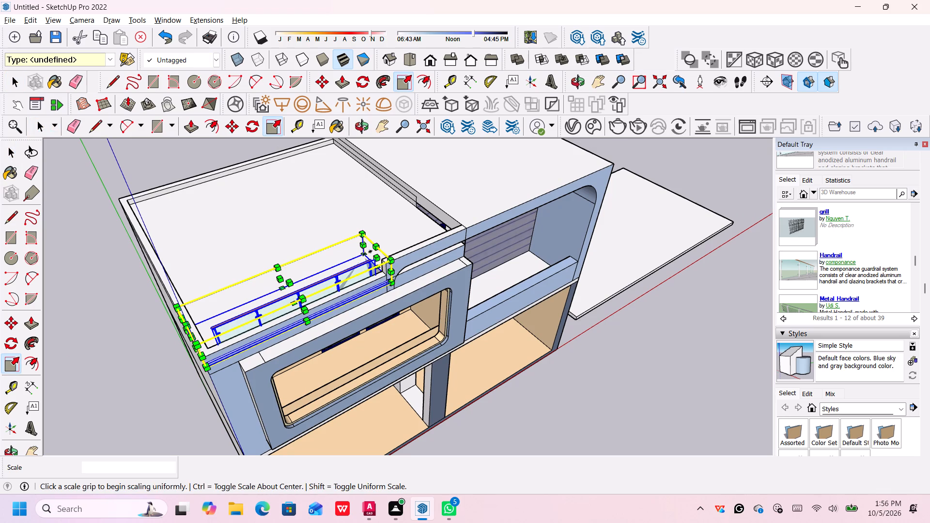
{"action": "left_click", "coordinate": [364, 253]}
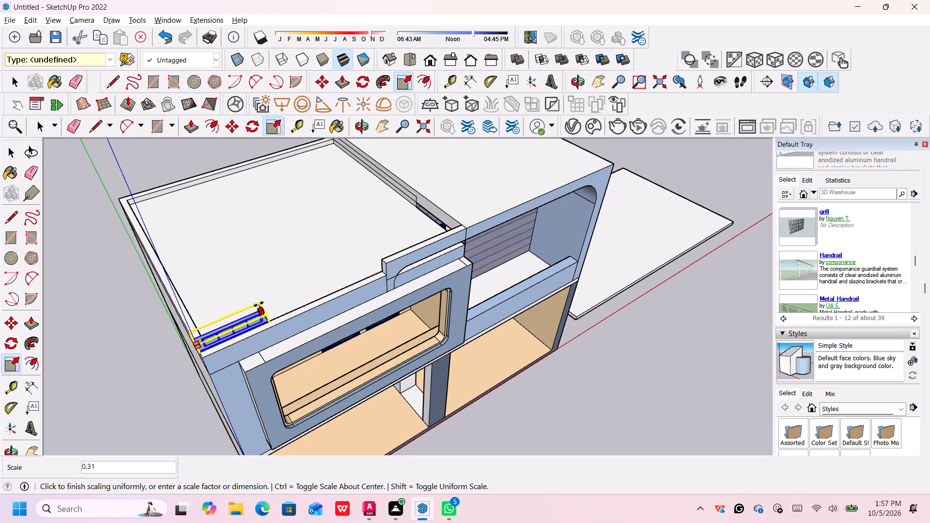
{"action": "middle_click_drag", "start_coordinate": [255, 313], "coordinate": [256, 208]}
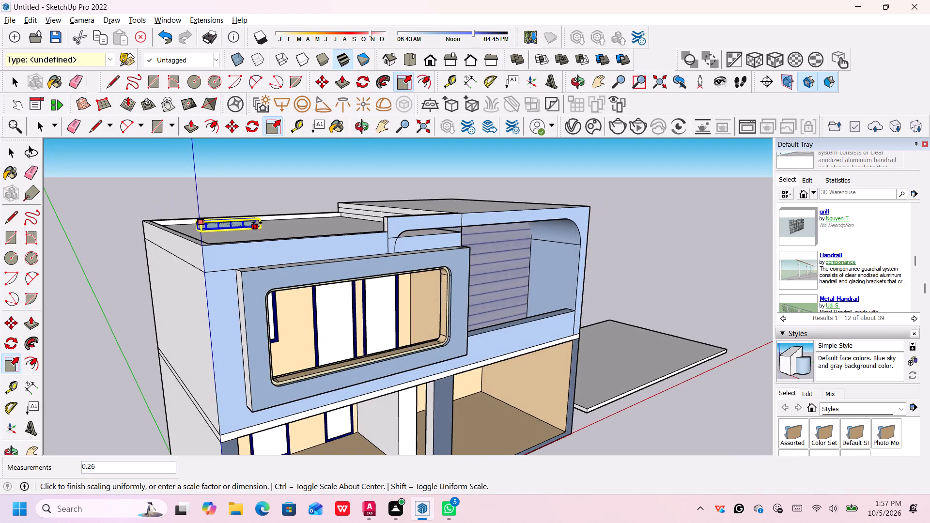
{"action": "scroll", "coordinate": [266, 219], "scroll_direction": "up", "scroll_amount": 1}
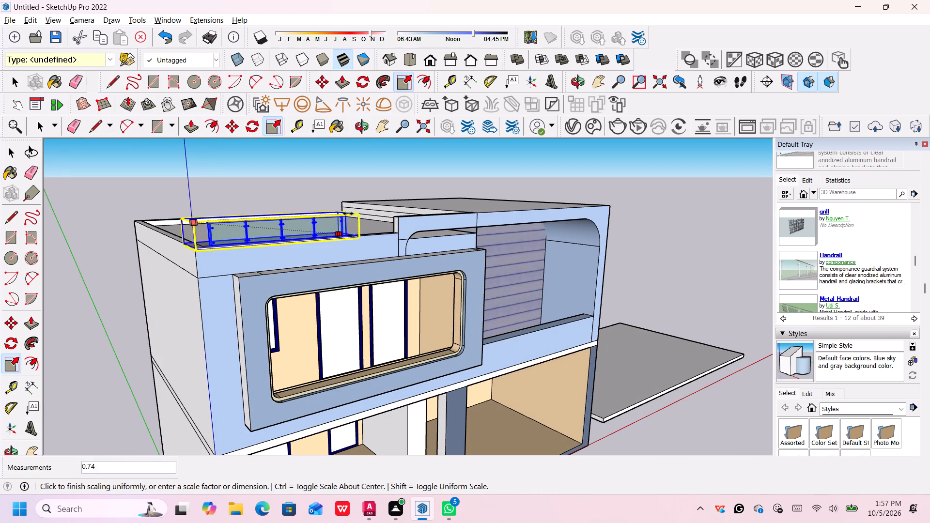
{"action": "left_click", "coordinate": [349, 212]}
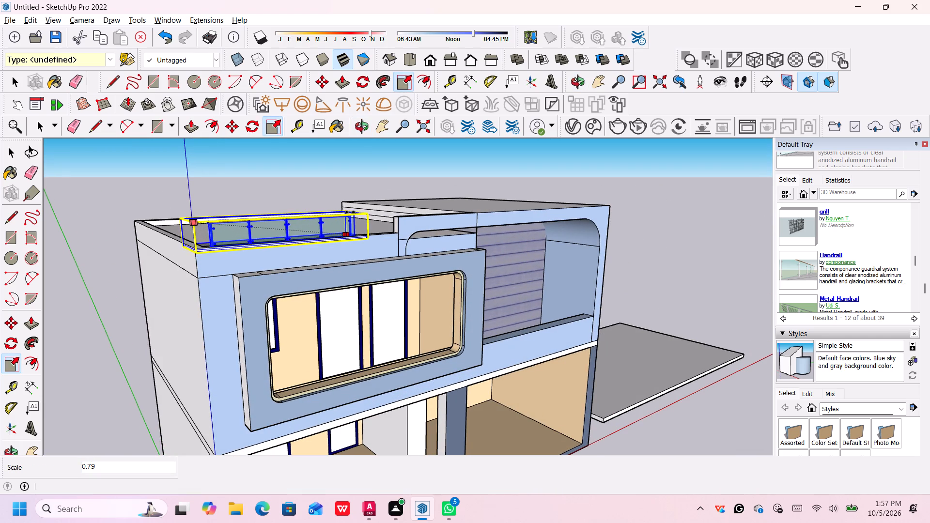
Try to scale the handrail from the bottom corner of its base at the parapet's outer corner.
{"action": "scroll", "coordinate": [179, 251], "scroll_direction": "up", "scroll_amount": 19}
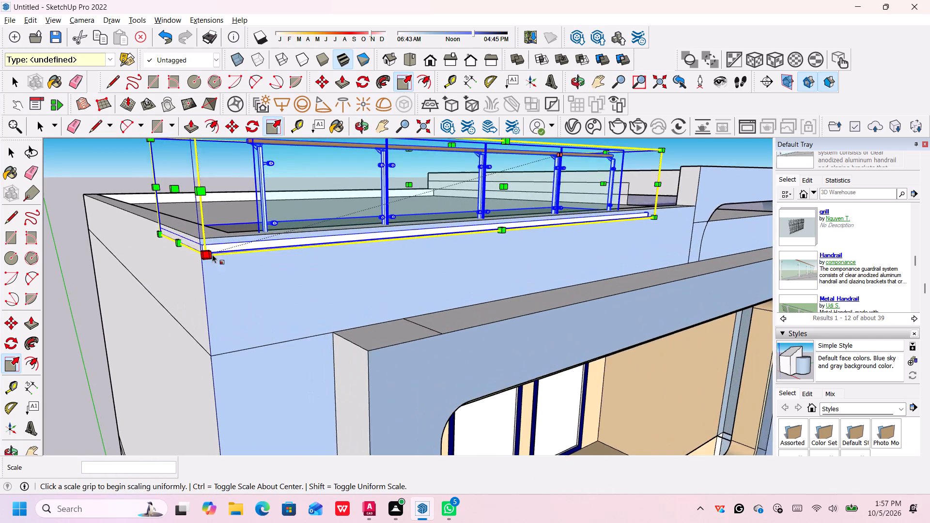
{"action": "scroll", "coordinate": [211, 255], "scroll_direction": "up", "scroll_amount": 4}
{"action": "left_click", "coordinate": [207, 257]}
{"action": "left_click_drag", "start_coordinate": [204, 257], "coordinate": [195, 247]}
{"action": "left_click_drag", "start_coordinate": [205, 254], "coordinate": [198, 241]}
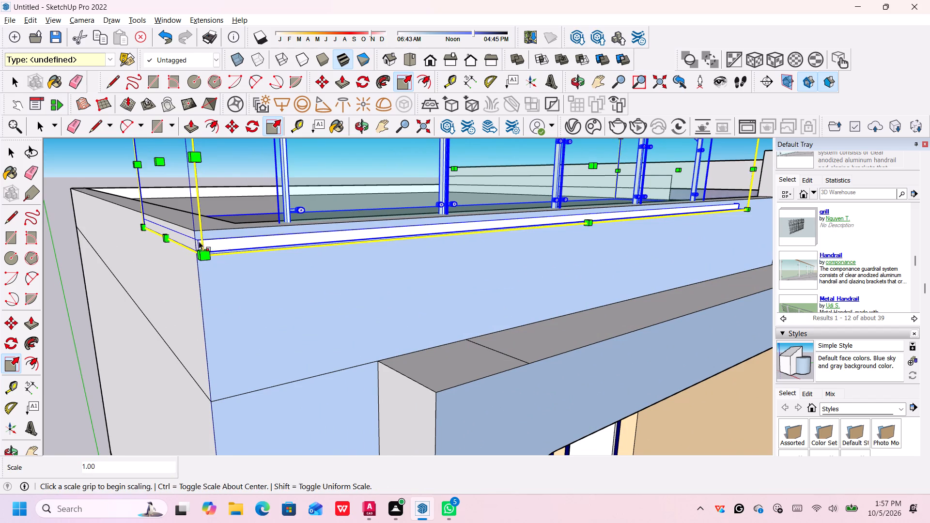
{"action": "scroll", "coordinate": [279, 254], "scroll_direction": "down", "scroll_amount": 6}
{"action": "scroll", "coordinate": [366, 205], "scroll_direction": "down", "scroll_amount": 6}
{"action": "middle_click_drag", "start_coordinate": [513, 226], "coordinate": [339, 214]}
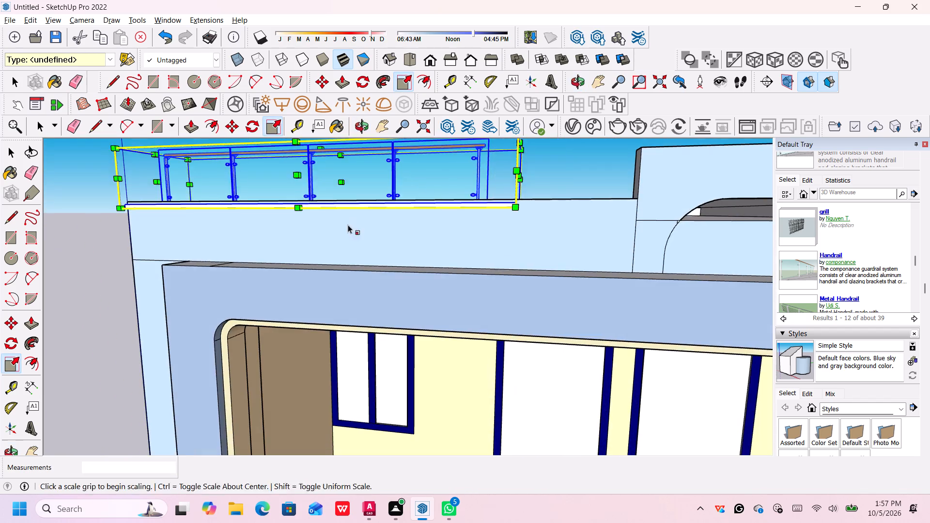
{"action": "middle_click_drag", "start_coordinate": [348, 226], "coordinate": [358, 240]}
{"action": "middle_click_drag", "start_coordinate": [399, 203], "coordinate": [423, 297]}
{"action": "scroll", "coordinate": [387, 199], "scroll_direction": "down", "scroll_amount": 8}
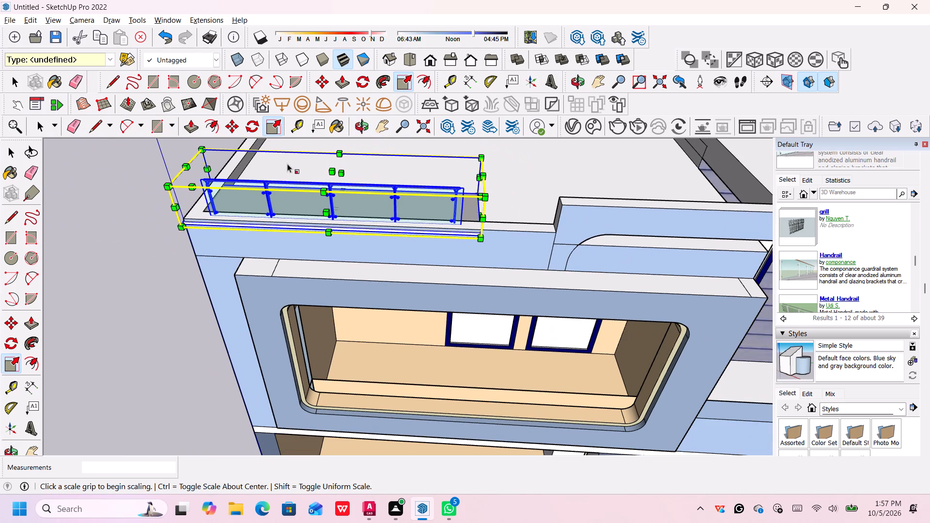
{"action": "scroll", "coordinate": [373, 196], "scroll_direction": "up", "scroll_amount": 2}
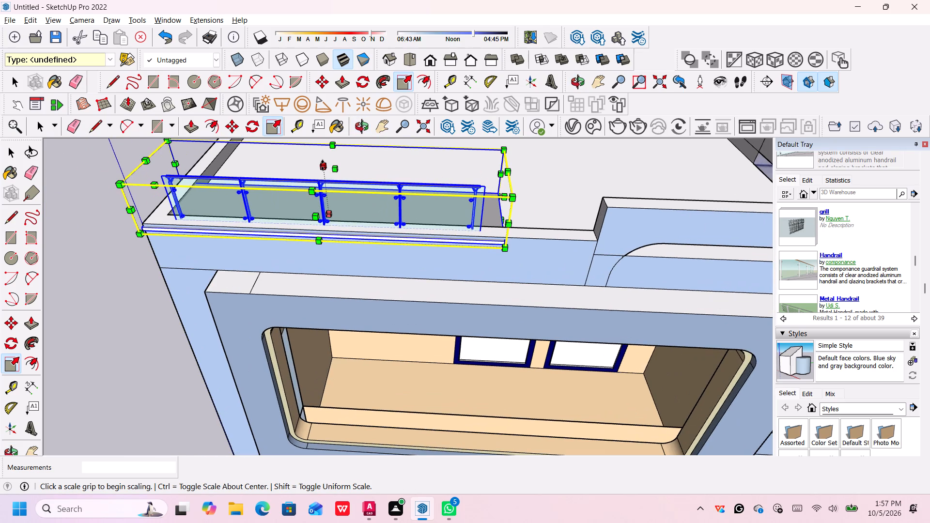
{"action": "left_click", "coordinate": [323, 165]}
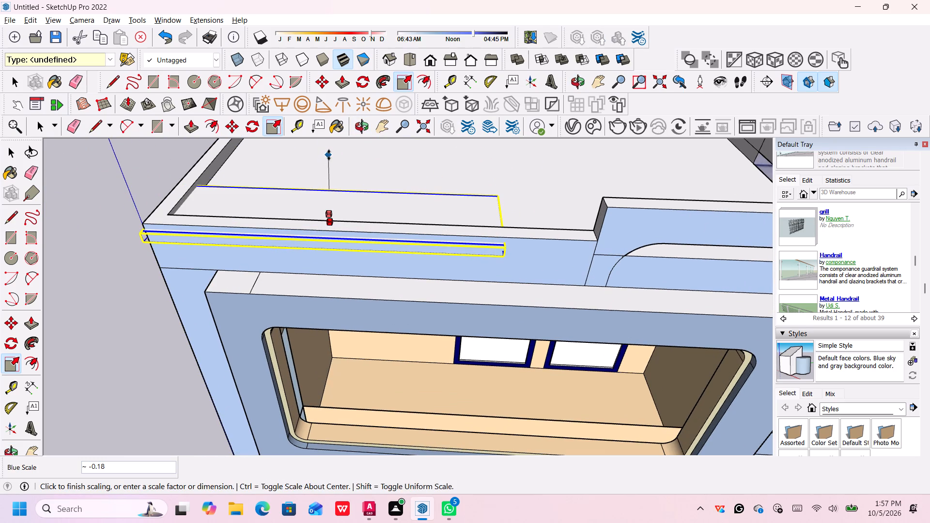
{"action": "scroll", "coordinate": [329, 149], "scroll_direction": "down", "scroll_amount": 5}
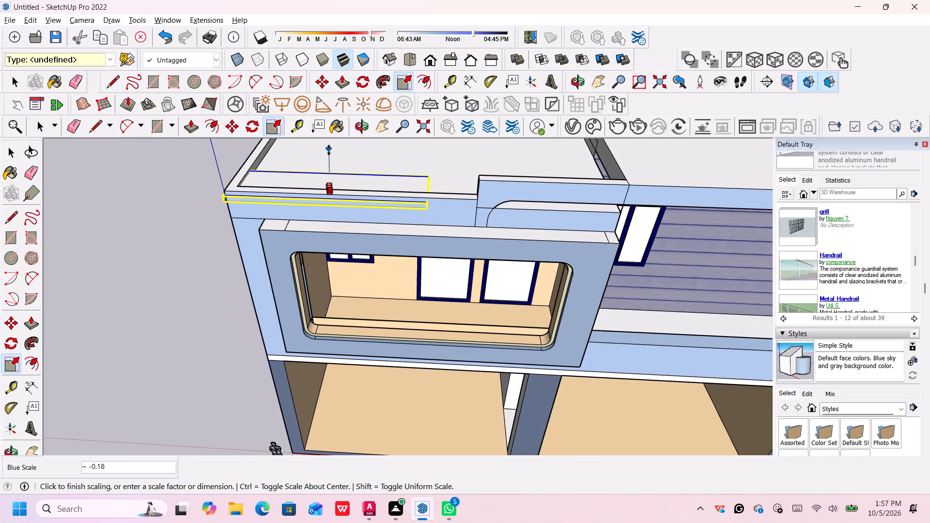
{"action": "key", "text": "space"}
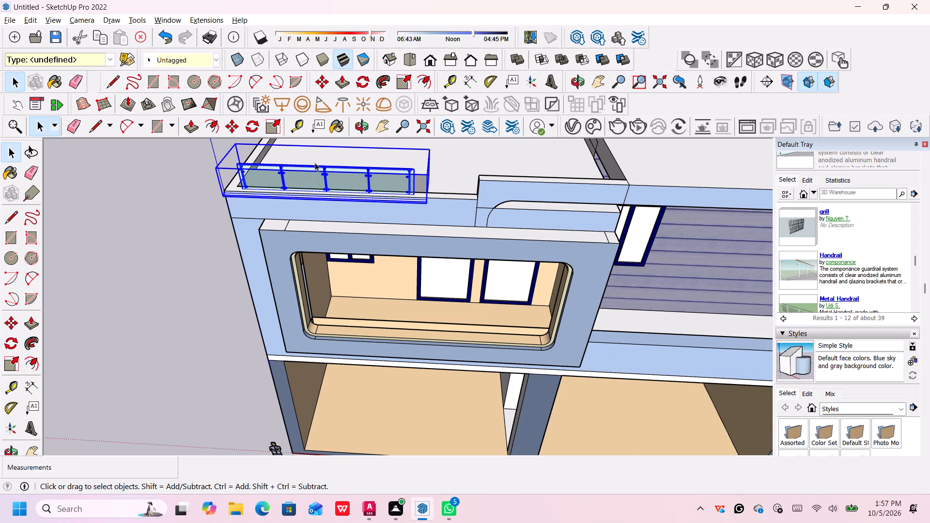
Scale the handrail by about 1.24 along the red axis and 0.79 along the blue axis, stretching it to the raised wall end.
{"action": "scroll", "coordinate": [233, 193], "scroll_direction": "up", "scroll_amount": 1}
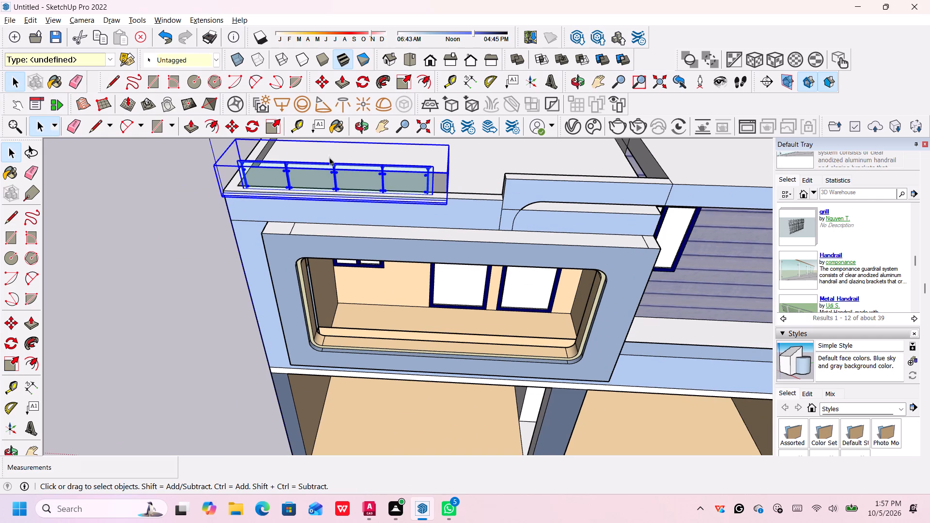
{"action": "middle_click", "coordinate": [331, 169]}
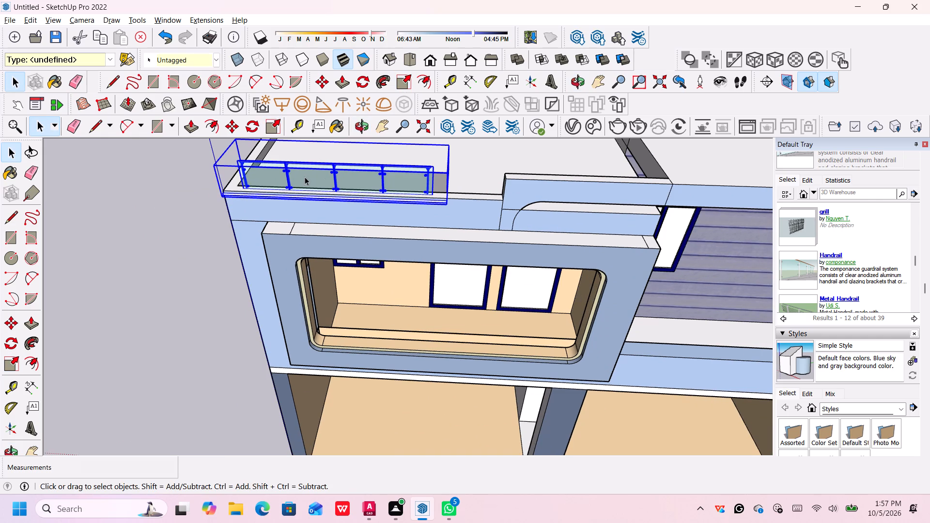
{"action": "middle_click", "coordinate": [305, 177]}
{"action": "left_click", "coordinate": [304, 177]}
{"action": "scroll", "coordinate": [388, 172], "scroll_direction": "up", "scroll_amount": 1}
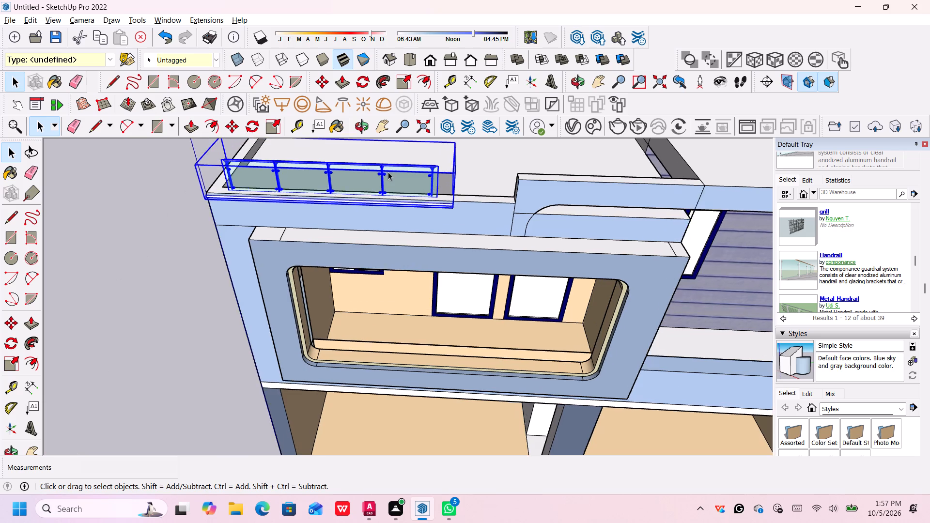
{"action": "scroll", "coordinate": [388, 172], "scroll_direction": "up", "scroll_amount": 2}
{"action": "scroll", "coordinate": [464, 198], "scroll_direction": "up", "scroll_amount": 4}
{"action": "middle_click_drag", "start_coordinate": [434, 185], "coordinate": [435, 172]}
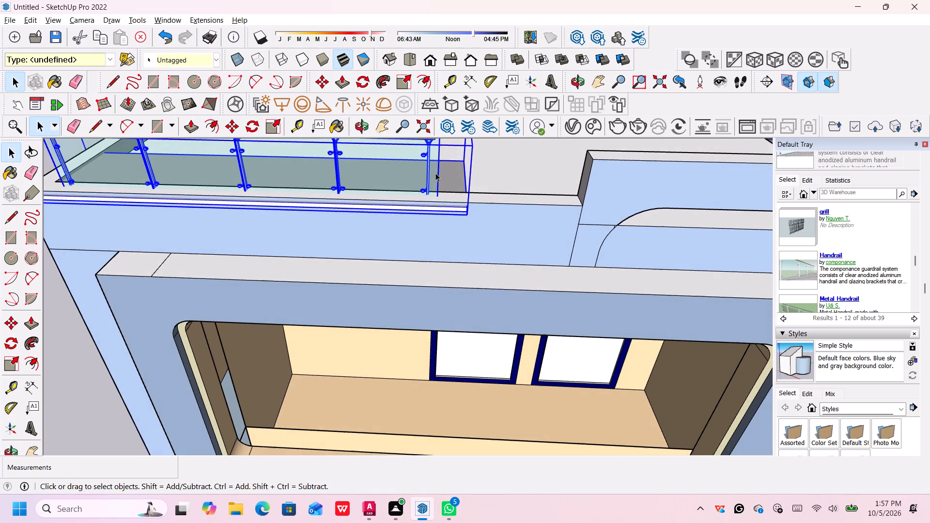
{"action": "middle_click_drag", "start_coordinate": [436, 174], "coordinate": [440, 196]}
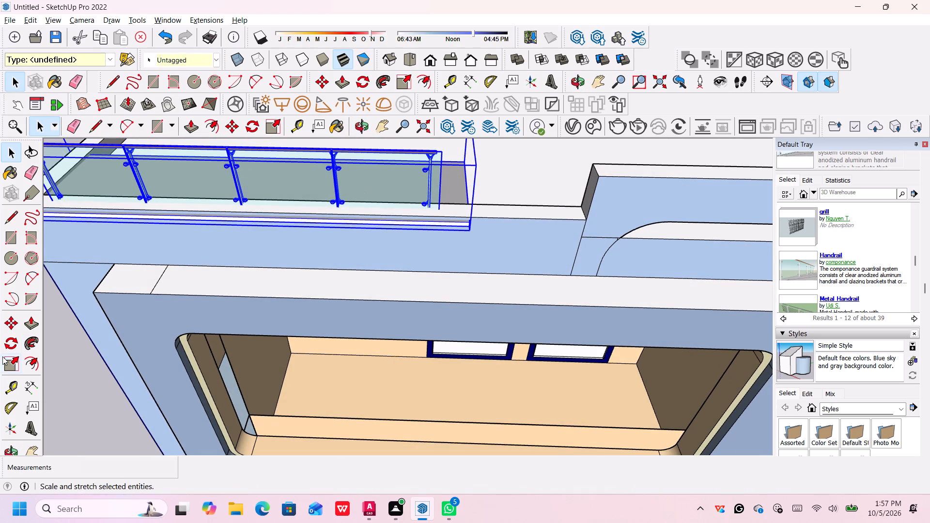
{"action": "left_click", "coordinate": [5, 366]}
{"action": "middle_click", "coordinate": [486, 160]}
{"action": "scroll", "coordinate": [486, 157], "scroll_direction": "down", "scroll_amount": 5}
{"action": "middle_click_drag", "start_coordinate": [490, 147], "coordinate": [435, 232]}
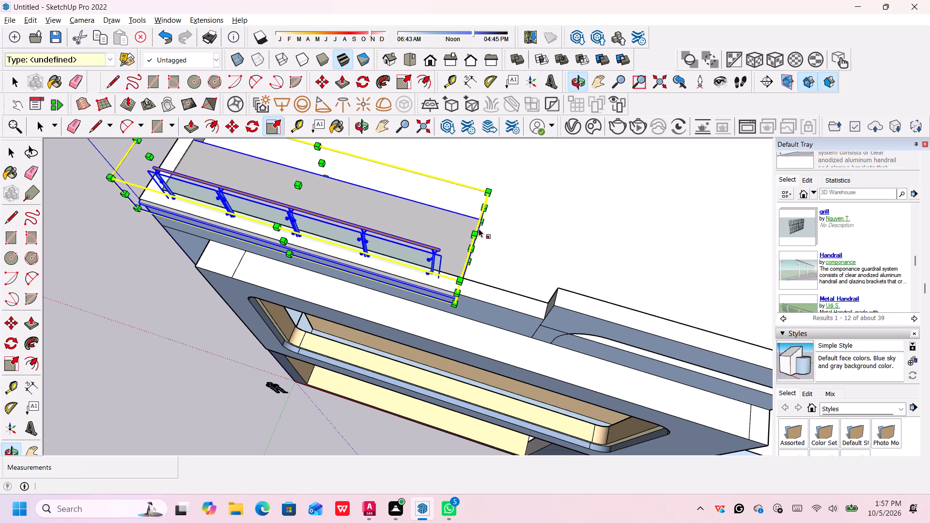
{"action": "left_click", "coordinate": [474, 233]}
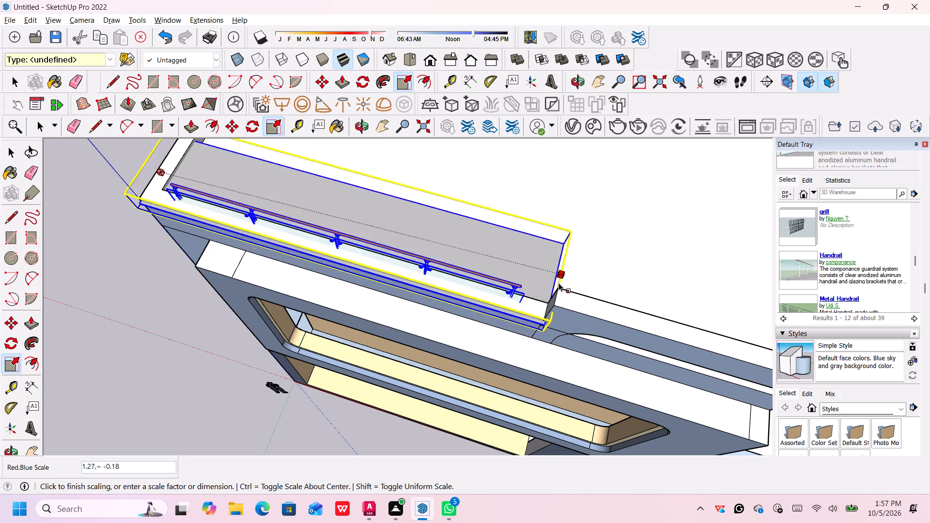
{"action": "left_click", "coordinate": [558, 288]}
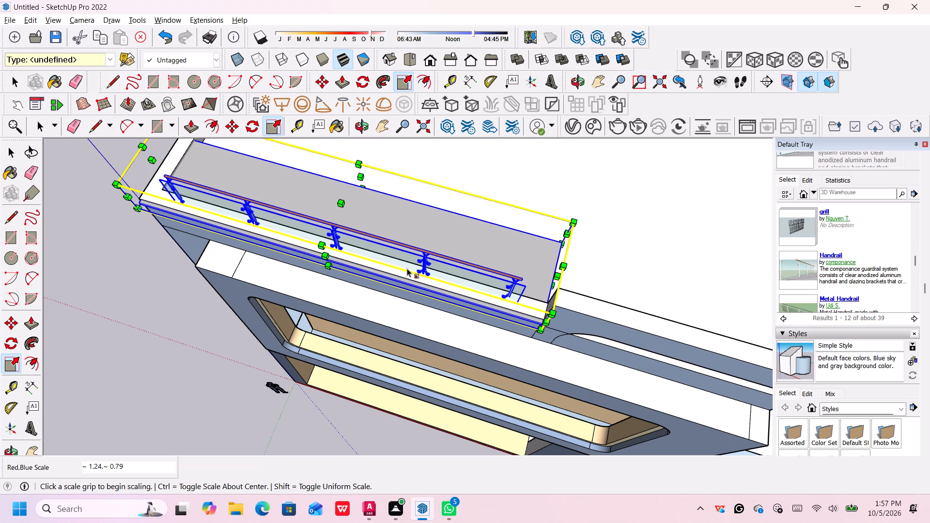
Scale the handrail by 1.00 along the red axis and 0.89 along the green axis, pulling its base back to the parapet's front face.
{"action": "middle_click_drag", "start_coordinate": [407, 268], "coordinate": [415, 223]}
{"action": "middle_click_drag", "start_coordinate": [413, 239], "coordinate": [424, 182]}
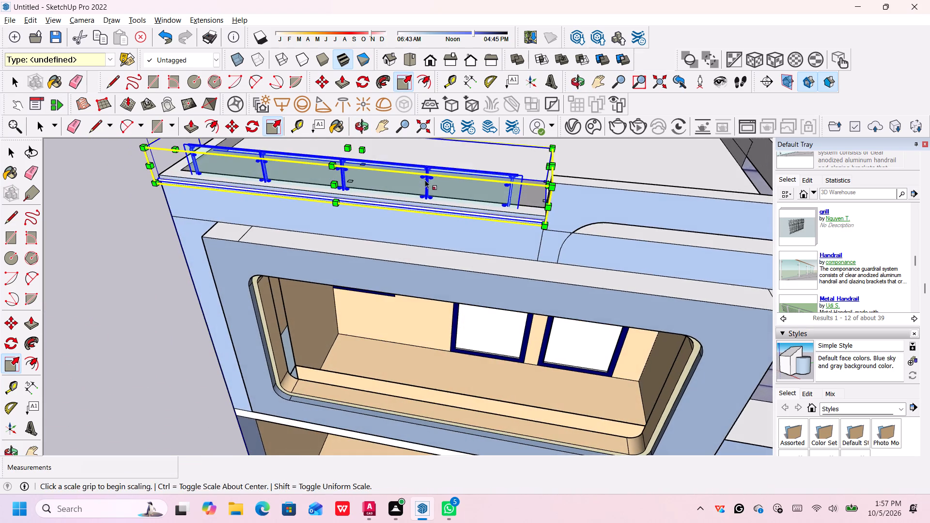
{"action": "middle_click_drag", "start_coordinate": [415, 211], "coordinate": [416, 190]}
{"action": "middle_click_drag", "start_coordinate": [150, 161], "coordinate": [291, 155]}
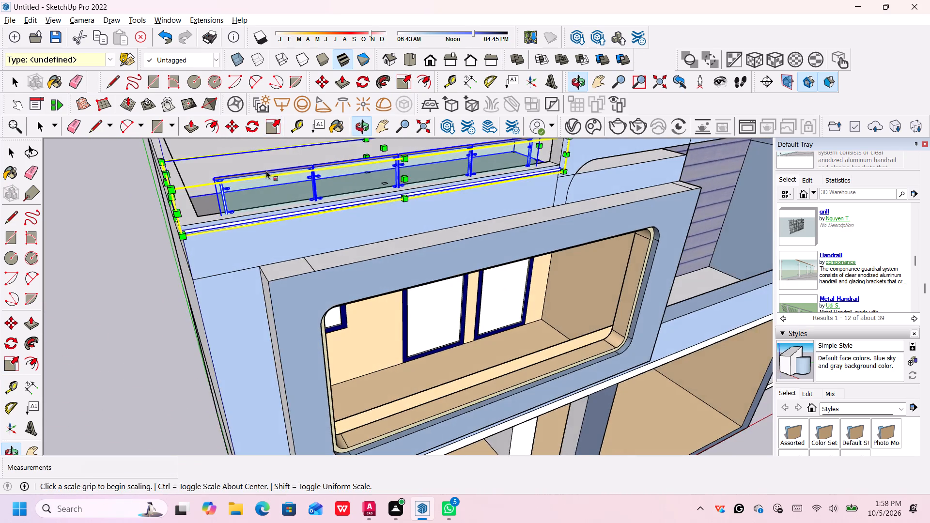
{"action": "middle_click_drag", "start_coordinate": [124, 196], "coordinate": [238, 190]}
{"action": "scroll", "coordinate": [356, 215], "scroll_direction": "up", "scroll_amount": 3}
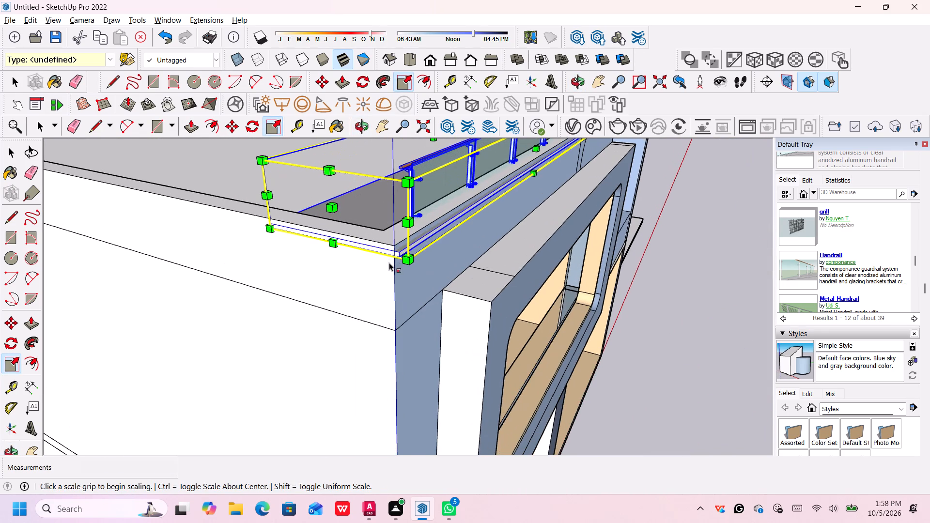
{"action": "scroll", "coordinate": [390, 250], "scroll_direction": "up", "scroll_amount": 6}
{"action": "scroll", "coordinate": [398, 256], "scroll_direction": "down", "scroll_amount": 1}
{"action": "scroll", "coordinate": [403, 255], "scroll_direction": "up", "scroll_amount": 13}
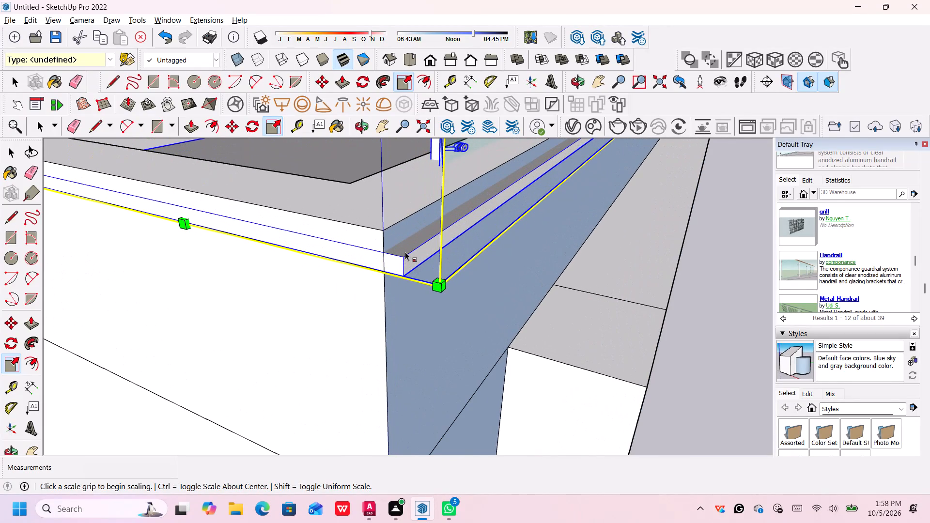
{"action": "scroll", "coordinate": [405, 252], "scroll_direction": "down", "scroll_amount": 5}
{"action": "scroll", "coordinate": [411, 229], "scroll_direction": "down", "scroll_amount": 17}
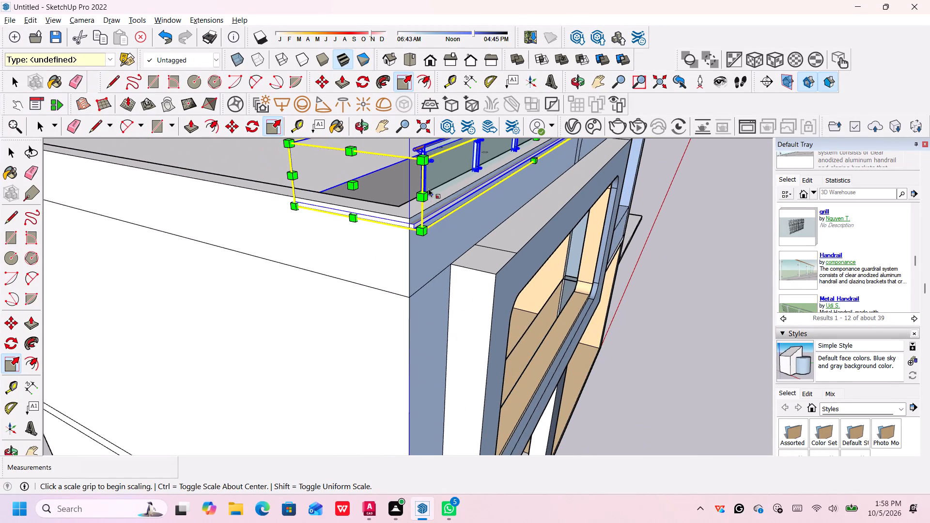
{"action": "left_click", "coordinate": [420, 232]}
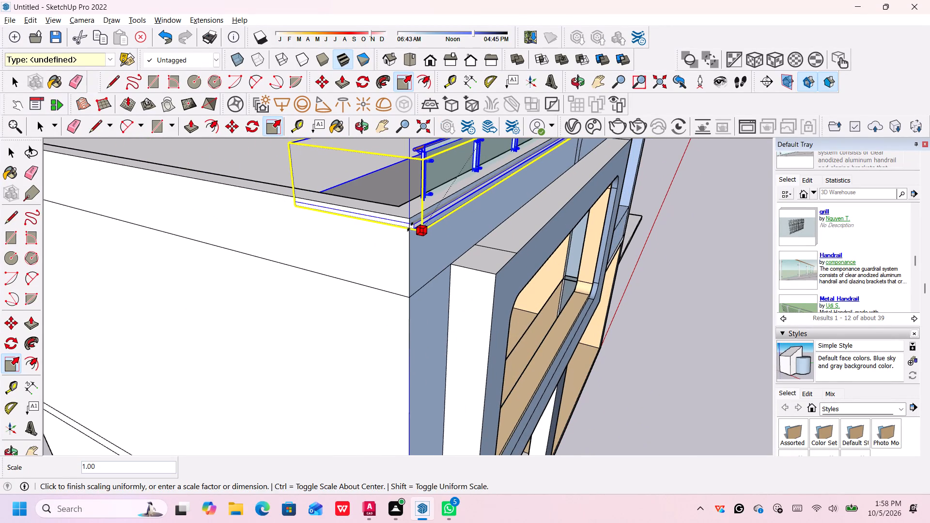
{"action": "left_click", "coordinate": [409, 225]}
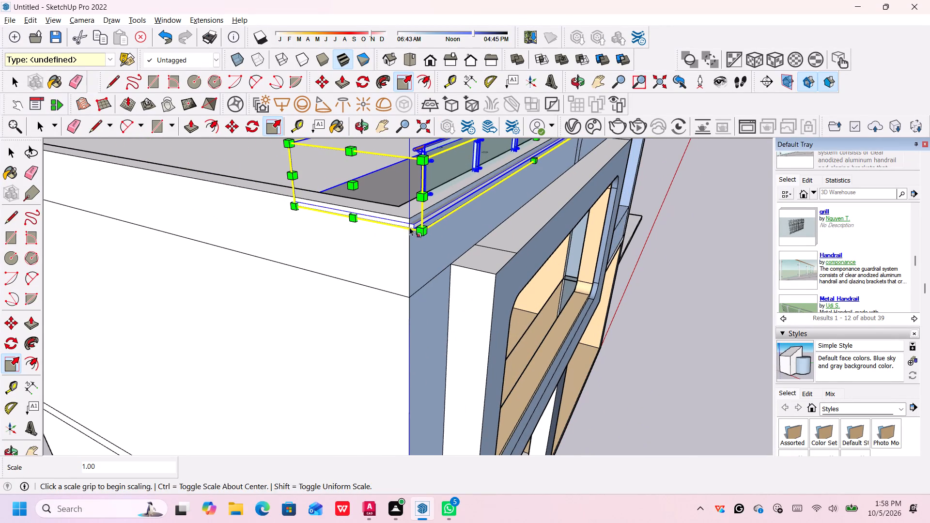
{"action": "left_click_drag", "start_coordinate": [425, 196], "coordinate": [424, 196]}
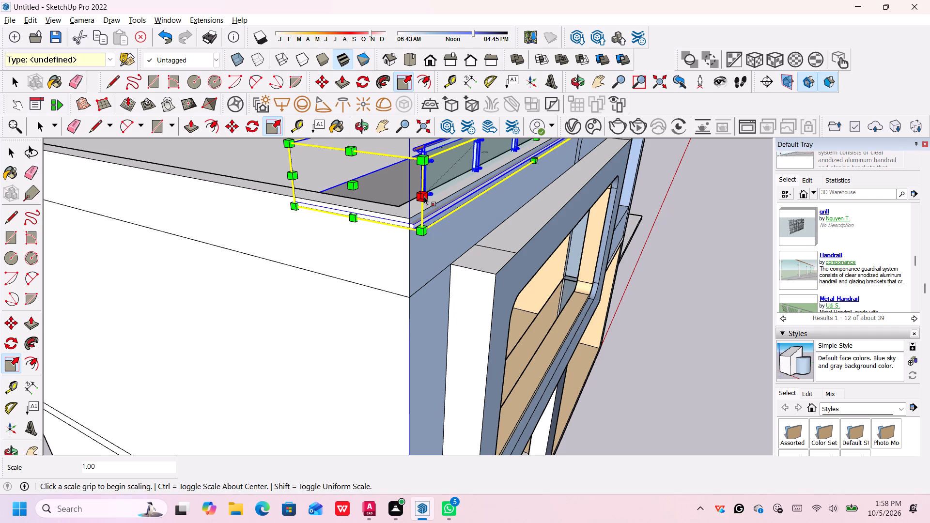
{"action": "left_click_drag", "start_coordinate": [424, 196], "coordinate": [409, 192]}
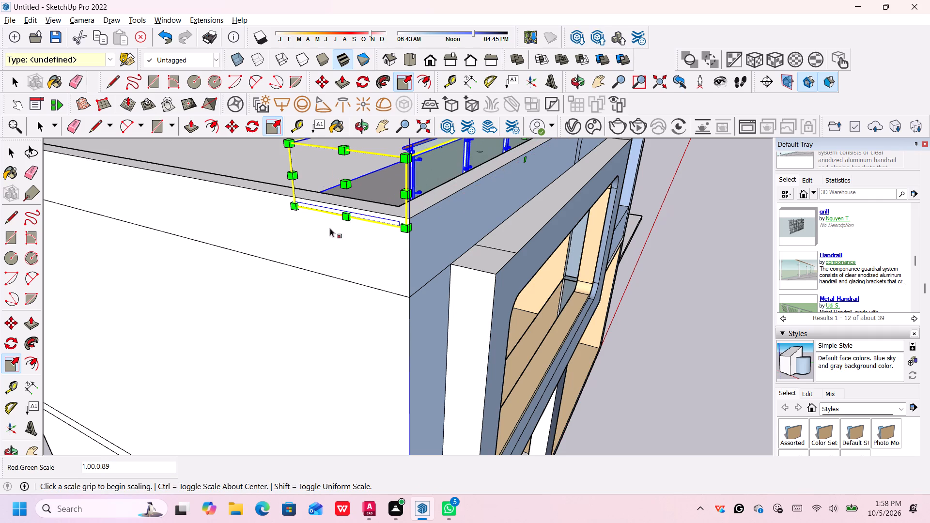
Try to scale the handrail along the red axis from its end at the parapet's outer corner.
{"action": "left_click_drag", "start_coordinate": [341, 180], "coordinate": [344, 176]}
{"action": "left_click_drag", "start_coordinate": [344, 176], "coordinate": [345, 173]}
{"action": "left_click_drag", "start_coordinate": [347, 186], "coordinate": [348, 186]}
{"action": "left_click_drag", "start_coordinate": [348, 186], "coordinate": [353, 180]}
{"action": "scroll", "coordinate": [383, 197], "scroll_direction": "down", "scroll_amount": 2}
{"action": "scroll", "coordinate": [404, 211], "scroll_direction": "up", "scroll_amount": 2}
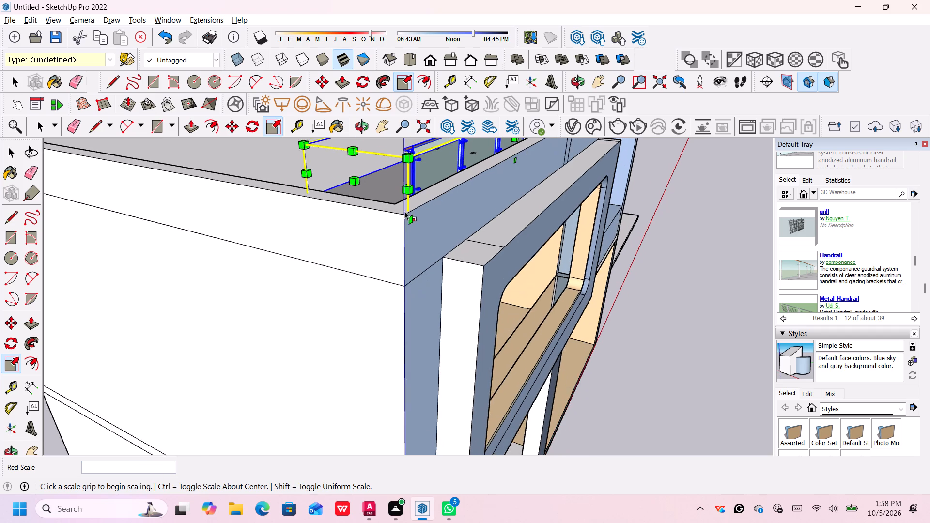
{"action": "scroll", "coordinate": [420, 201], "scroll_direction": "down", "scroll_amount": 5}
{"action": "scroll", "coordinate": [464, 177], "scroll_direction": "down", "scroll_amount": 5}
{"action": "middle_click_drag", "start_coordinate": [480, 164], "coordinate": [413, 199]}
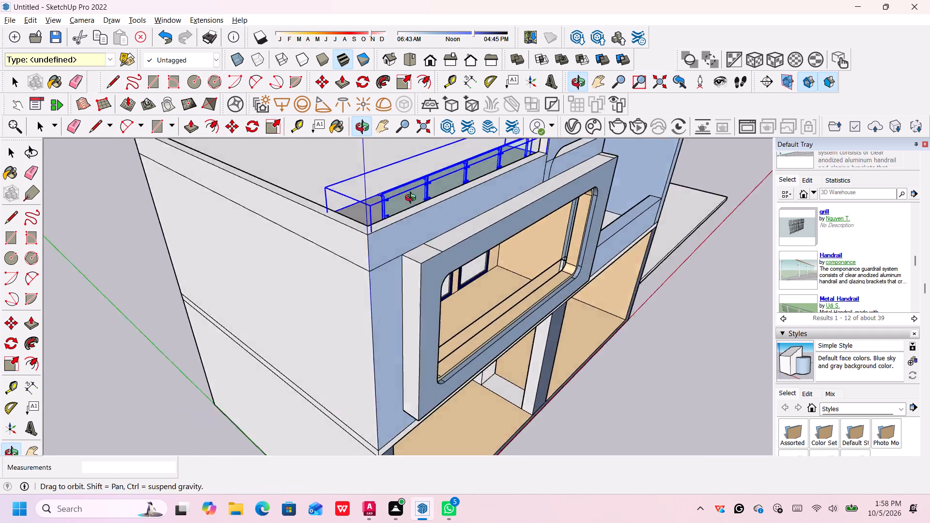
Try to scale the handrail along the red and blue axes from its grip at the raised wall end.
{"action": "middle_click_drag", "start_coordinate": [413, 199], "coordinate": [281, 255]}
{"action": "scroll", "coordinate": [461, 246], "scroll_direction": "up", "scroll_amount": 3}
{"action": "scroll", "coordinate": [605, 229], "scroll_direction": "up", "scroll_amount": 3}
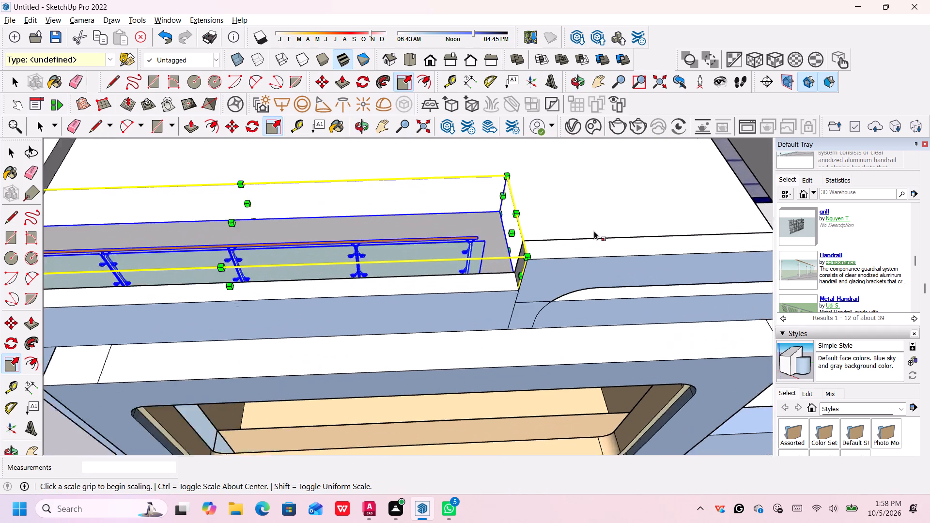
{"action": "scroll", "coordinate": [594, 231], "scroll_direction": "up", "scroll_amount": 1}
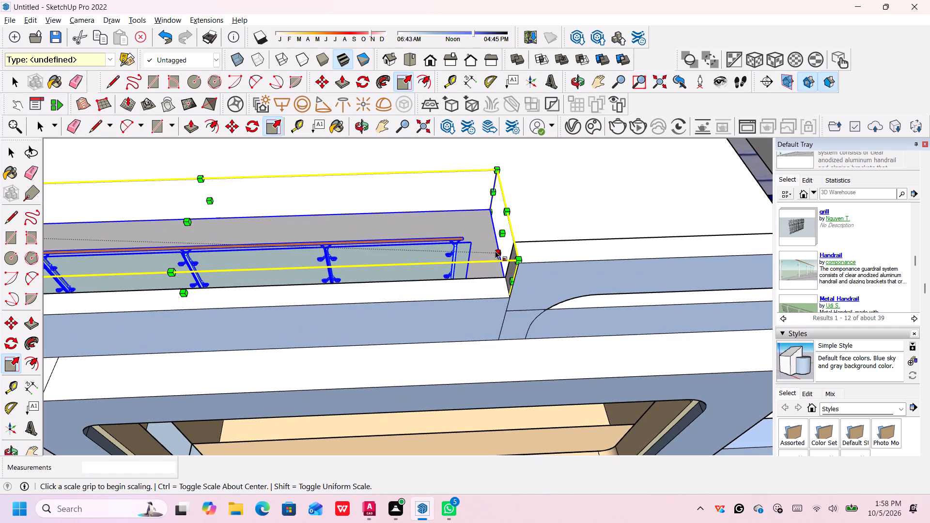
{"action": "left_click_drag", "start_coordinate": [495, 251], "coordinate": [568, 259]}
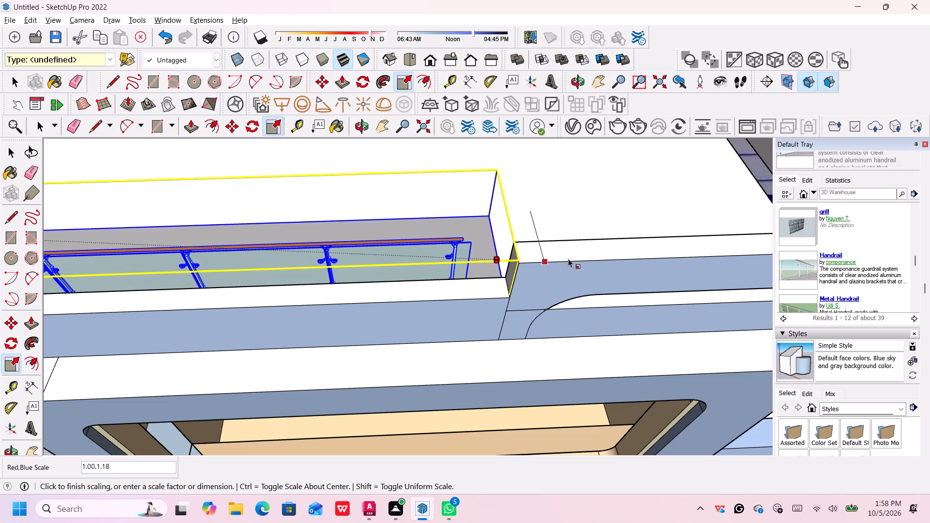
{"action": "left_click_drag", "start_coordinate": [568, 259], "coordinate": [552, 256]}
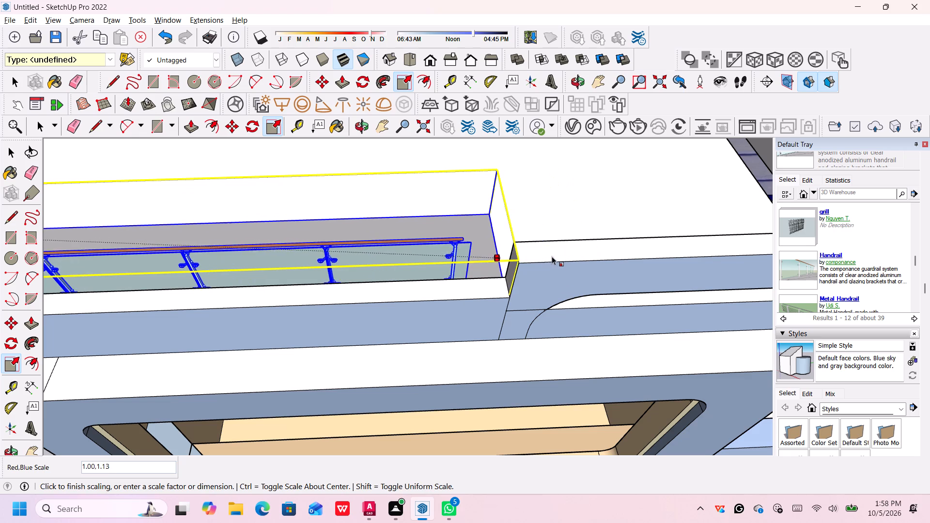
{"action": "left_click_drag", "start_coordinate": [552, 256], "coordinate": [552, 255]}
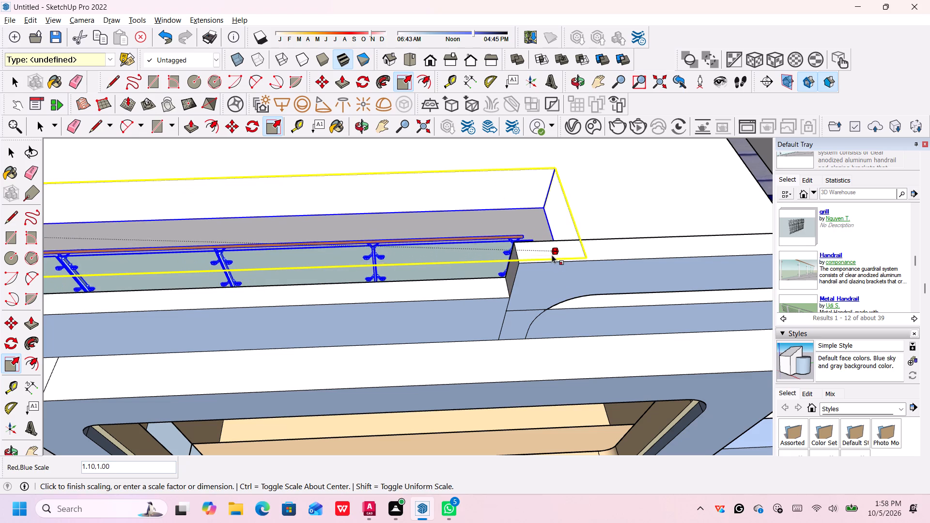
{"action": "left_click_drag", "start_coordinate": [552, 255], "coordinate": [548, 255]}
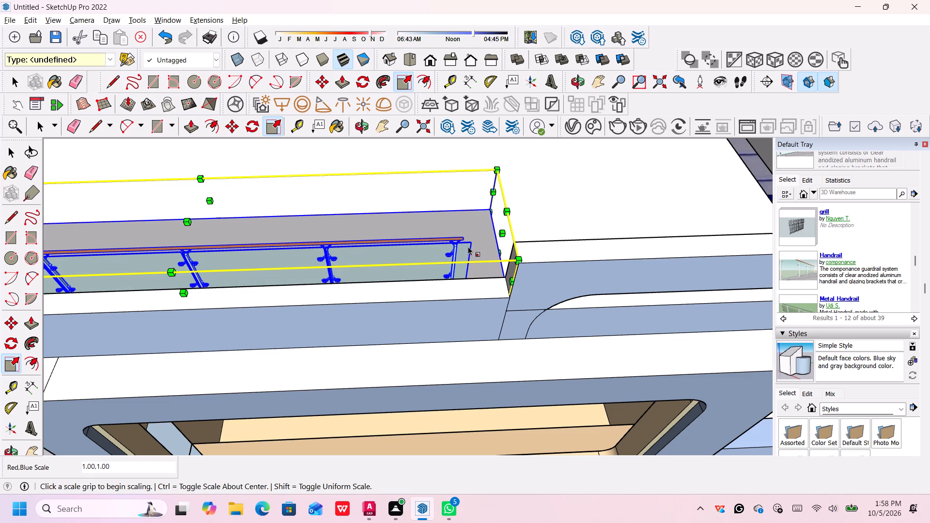
Scale the handrail by 1.00 along the red axis and about 1.23 along the blue axis, lowering its base to the roof floor.
{"action": "scroll", "coordinate": [468, 246], "scroll_direction": "up", "scroll_amount": 5}
{"action": "middle_click_drag", "start_coordinate": [524, 248], "coordinate": [114, 143]}
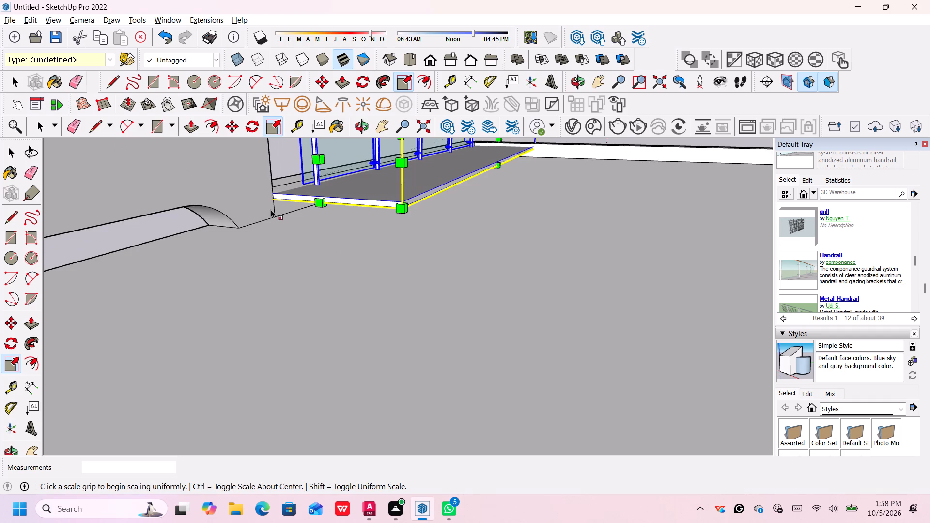
{"action": "scroll", "coordinate": [335, 237], "scroll_direction": "up", "scroll_amount": 3}
{"action": "scroll", "coordinate": [307, 188], "scroll_direction": "up", "scroll_amount": 4}
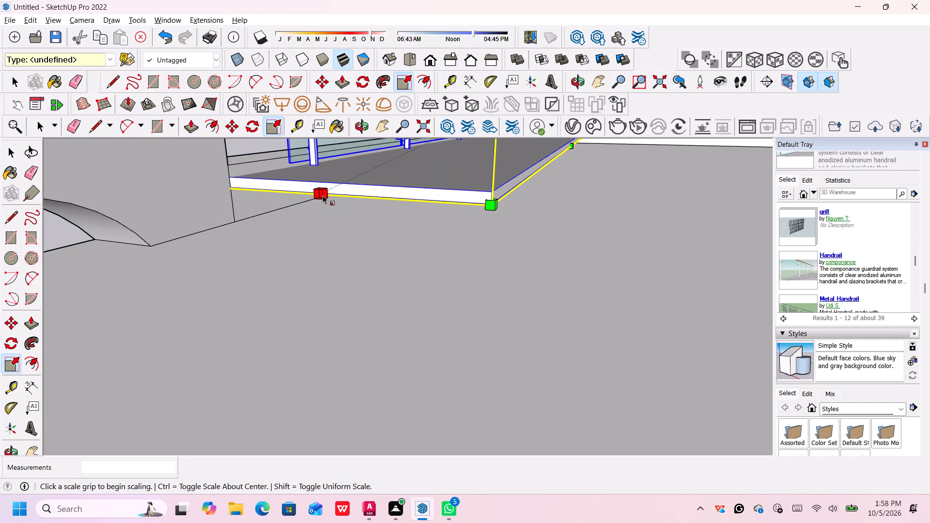
{"action": "left_click_drag", "start_coordinate": [323, 195], "coordinate": [325, 218]}
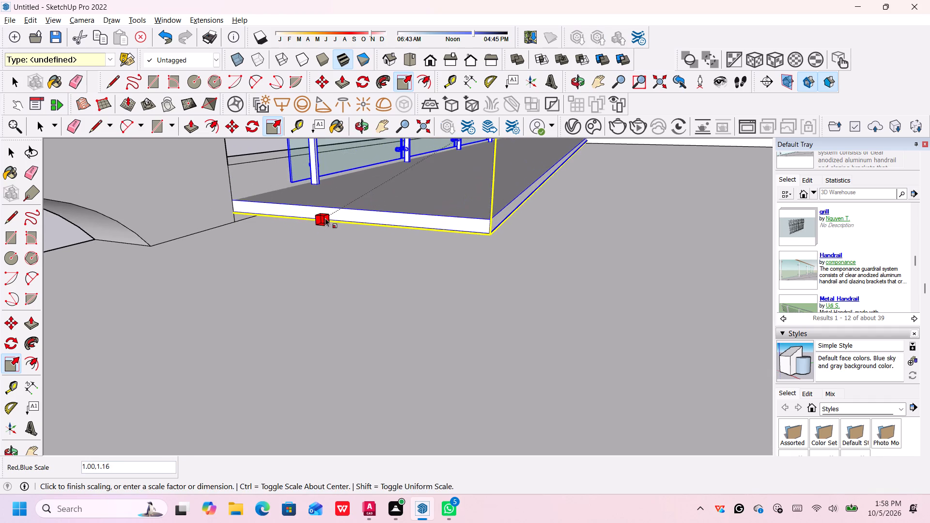
{"action": "left_click_drag", "start_coordinate": [325, 218], "coordinate": [327, 230]}
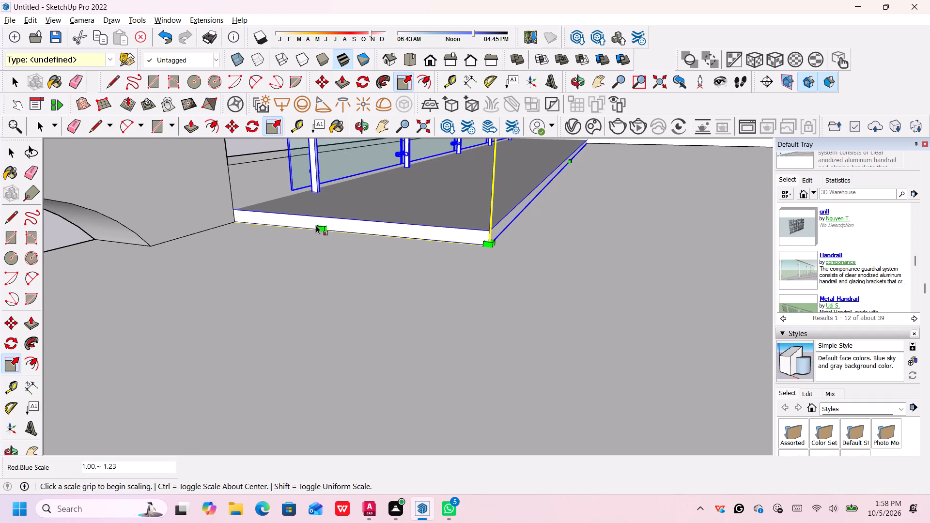
Scale the handrail by about 1.07 along the red axis and 1.00 along the blue axis, extending its glass to the raised wall.
{"action": "left_click_drag", "start_coordinate": [318, 227], "coordinate": [297, 238]}
{"action": "scroll", "coordinate": [311, 231], "scroll_direction": "up", "scroll_amount": 1}
{"action": "left_click_drag", "start_coordinate": [319, 228], "coordinate": [311, 232]}
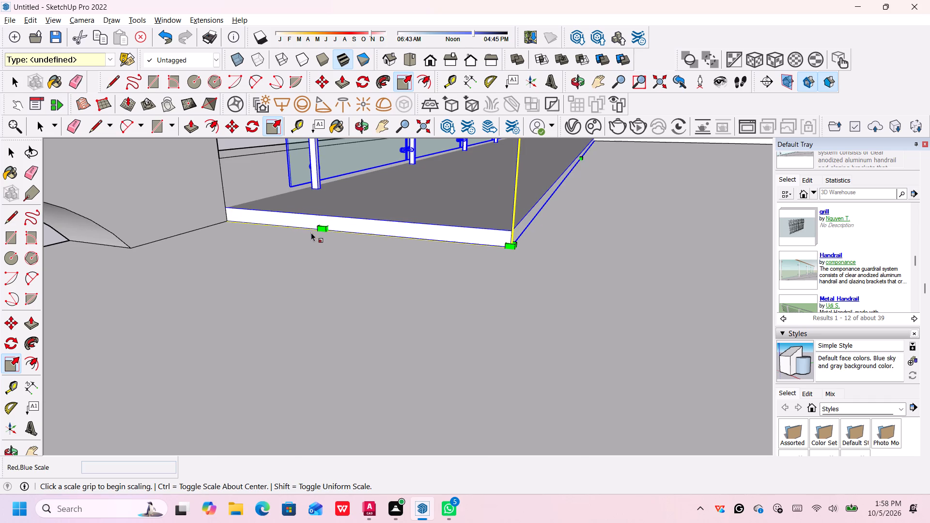
{"action": "left_click_drag", "start_coordinate": [311, 232], "coordinate": [267, 262]}
{"action": "scroll", "coordinate": [306, 238], "scroll_direction": "down", "scroll_amount": 8}
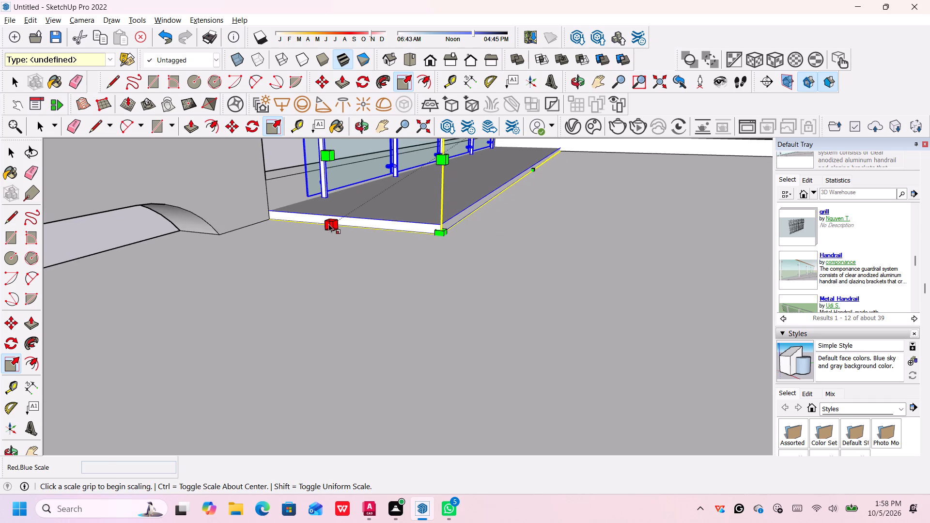
{"action": "left_click_drag", "start_coordinate": [328, 223], "coordinate": [291, 248]}
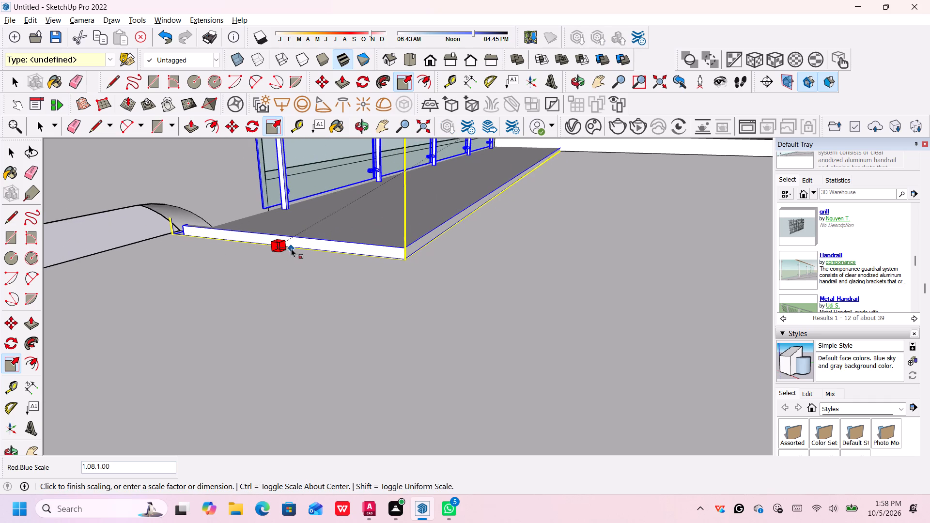
{"action": "left_click_drag", "start_coordinate": [291, 248], "coordinate": [309, 246]}
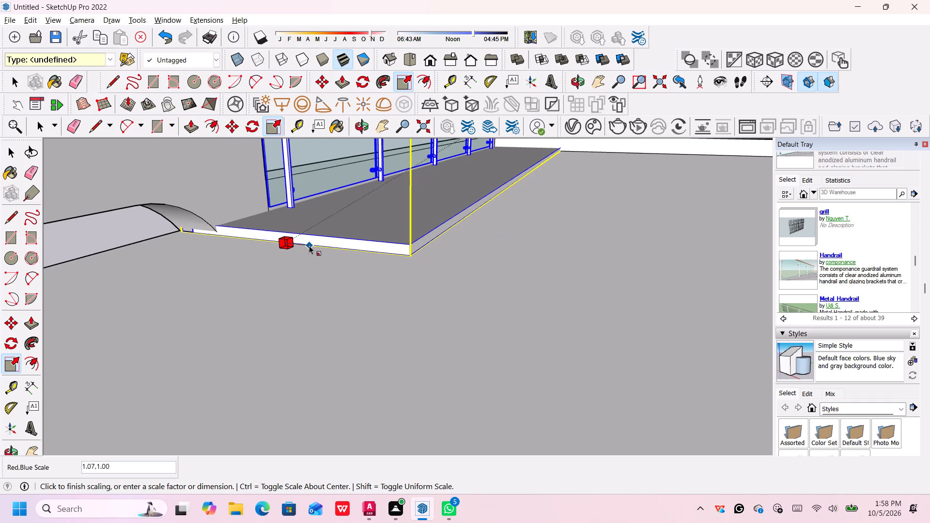
{"action": "left_click_drag", "start_coordinate": [309, 246], "coordinate": [311, 243]}
{"action": "scroll", "coordinate": [326, 249], "scroll_direction": "down", "scroll_amount": 2}
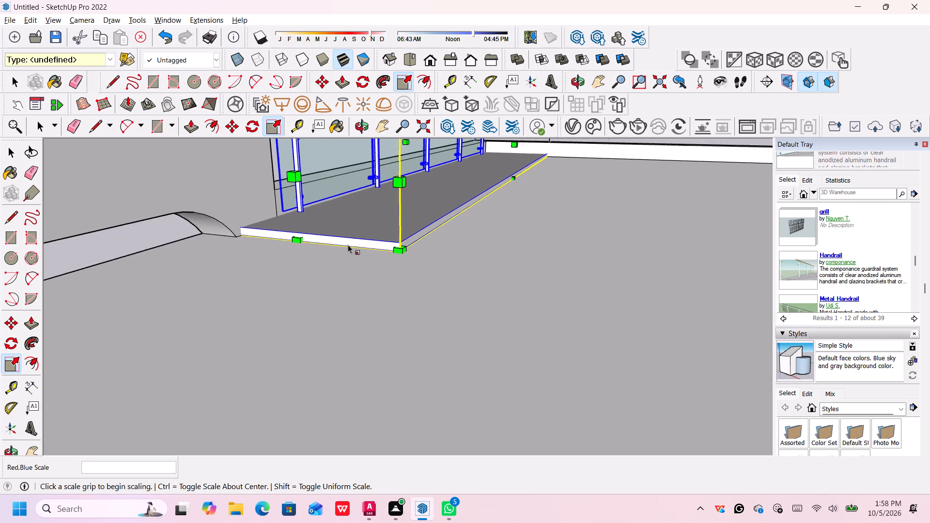
Stretch the handrail upward along the blue axis from its top face, raising it above the adjoining wall.
{"action": "scroll", "coordinate": [348, 245], "scroll_direction": "down", "scroll_amount": 18}
{"action": "middle_click_drag", "start_coordinate": [471, 202], "coordinate": [219, 238]}
{"action": "scroll", "coordinate": [219, 238], "scroll_direction": "up", "scroll_amount": 1}
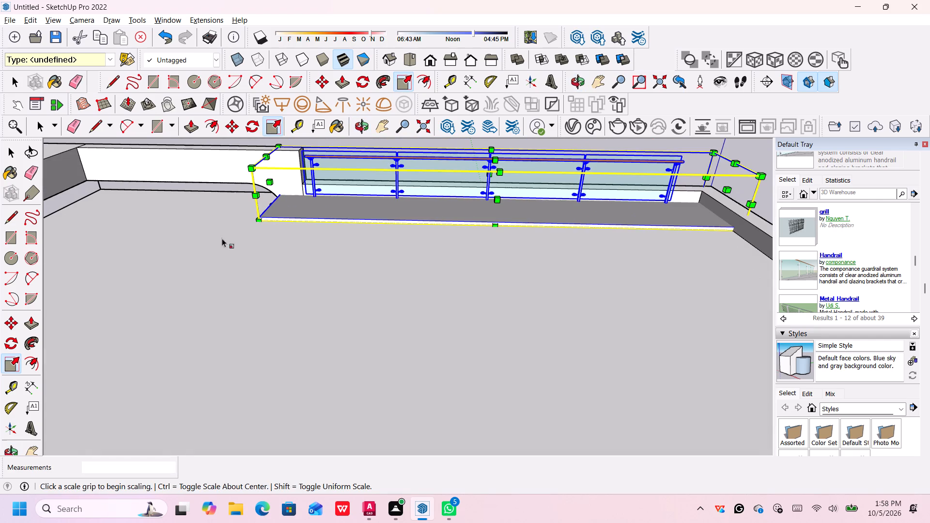
{"action": "middle_click_drag", "start_coordinate": [335, 175], "coordinate": [353, 203]}
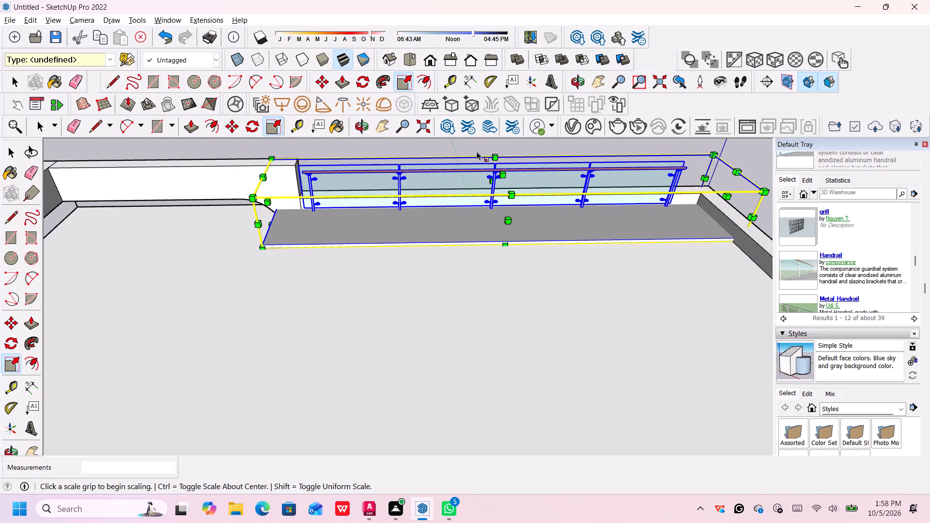
{"action": "scroll", "coordinate": [366, 213], "scroll_direction": "up", "scroll_amount": 4}
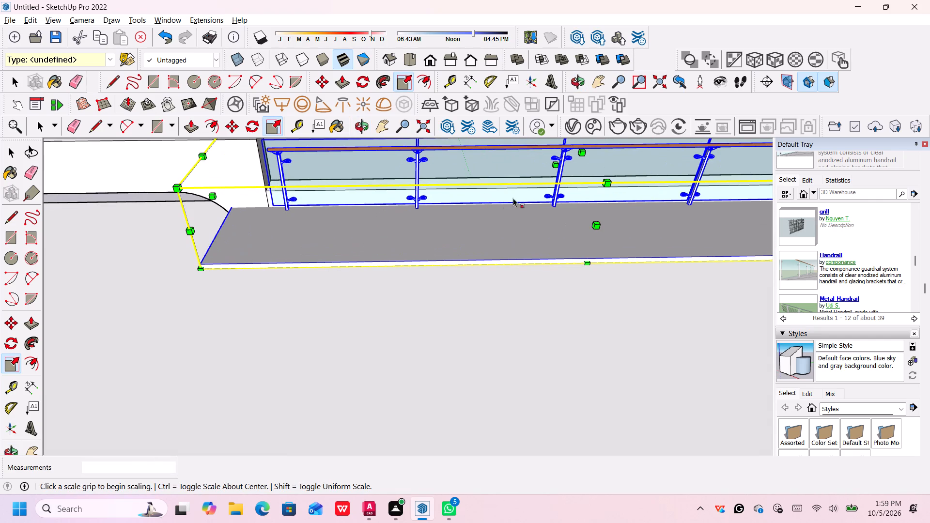
{"action": "middle_click_drag", "start_coordinate": [603, 200], "coordinate": [596, 239]}
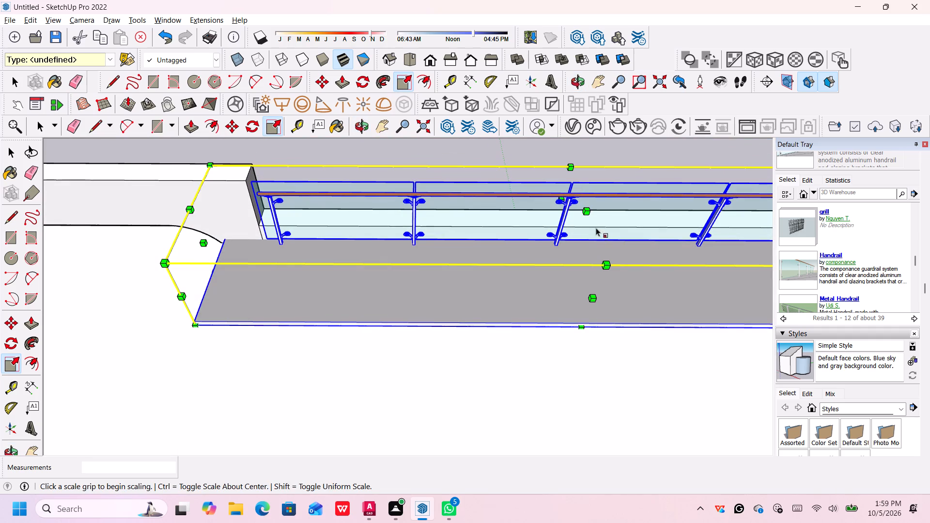
{"action": "left_click_drag", "start_coordinate": [586, 208], "coordinate": [589, 183]}
{"action": "scroll", "coordinate": [543, 329], "scroll_direction": "down", "scroll_amount": 11}
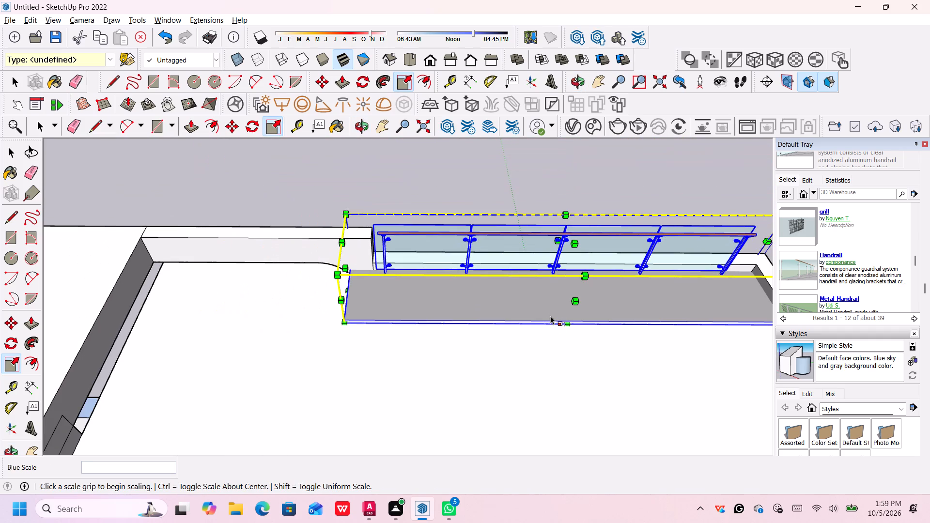
Examine how the handrail fits the parapet, the raised wall and the outer corner from several sides.
{"action": "middle_click_drag", "start_coordinate": [600, 392], "coordinate": [598, 326]}
{"action": "middle_click_drag", "start_coordinate": [556, 327], "coordinate": [587, 287]}
{"action": "middle_click_drag", "start_coordinate": [513, 292], "coordinate": [545, 288]}
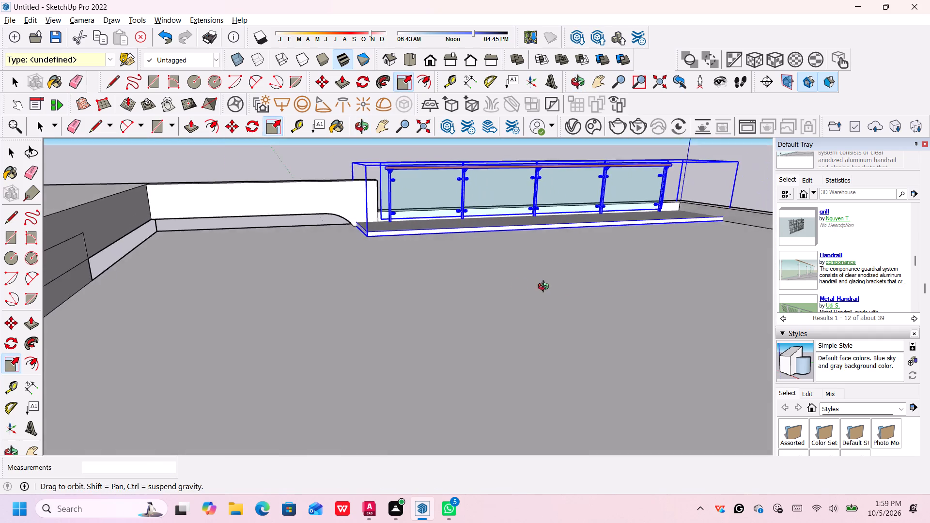
{"action": "middle_click_drag", "start_coordinate": [545, 288], "coordinate": [570, 287]}
{"action": "middle_click_drag", "start_coordinate": [693, 229], "coordinate": [430, 238]}
{"action": "middle_click_drag", "start_coordinate": [584, 275], "coordinate": [547, 275]}
{"action": "middle_click_drag", "start_coordinate": [506, 287], "coordinate": [552, 295]}
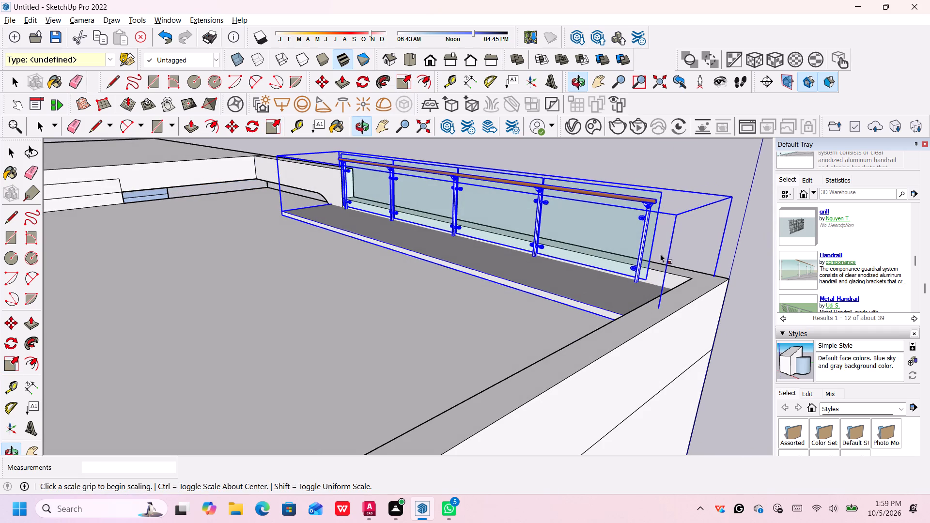
{"action": "scroll", "coordinate": [542, 299], "scroll_direction": "down", "scroll_amount": 4}
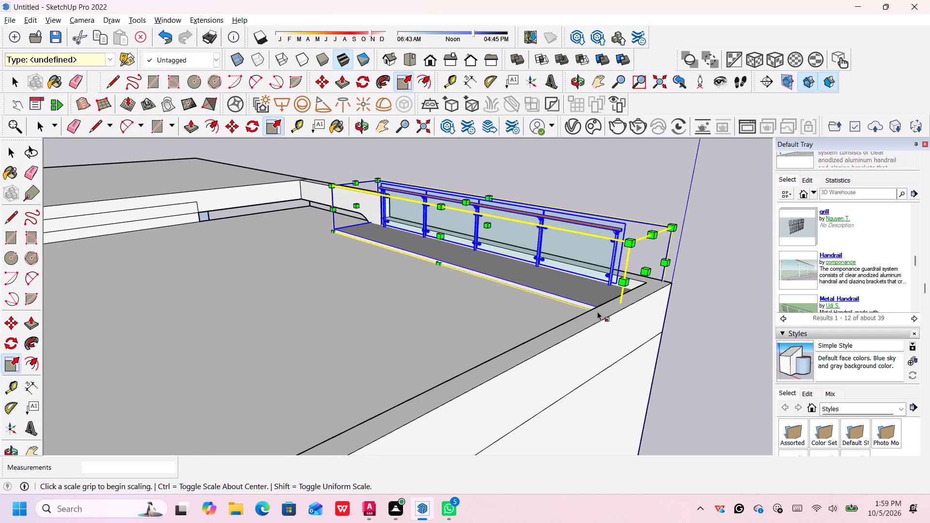
{"action": "scroll", "coordinate": [597, 311], "scroll_direction": "down", "scroll_amount": 3}
{"action": "middle_click_drag", "start_coordinate": [617, 321], "coordinate": [474, 314]}
{"action": "scroll", "coordinate": [452, 297], "scroll_direction": "up", "scroll_amount": 4}
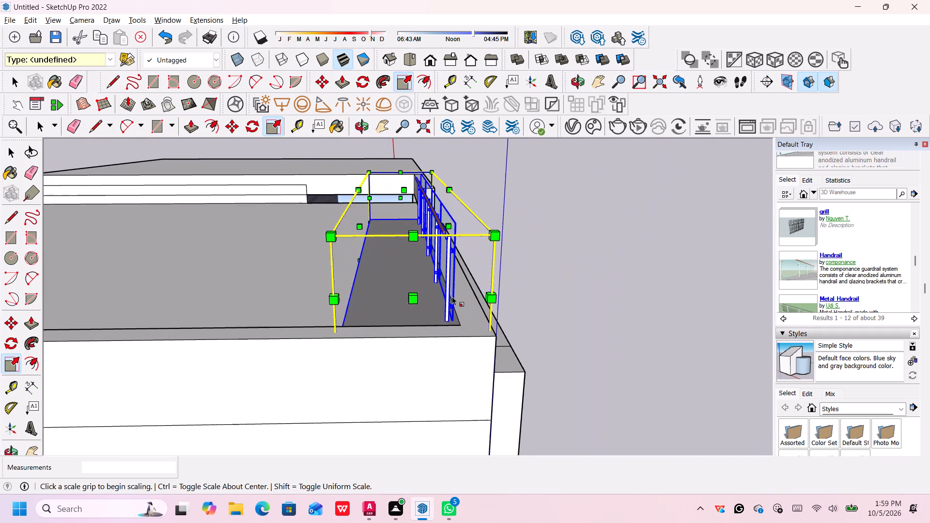
{"action": "scroll", "coordinate": [452, 296], "scroll_direction": "up", "scroll_amount": 2}
{"action": "scroll", "coordinate": [355, 309], "scroll_direction": "down", "scroll_amount": 1}
{"action": "middle_click_drag", "start_coordinate": [355, 312], "coordinate": [411, 324]}
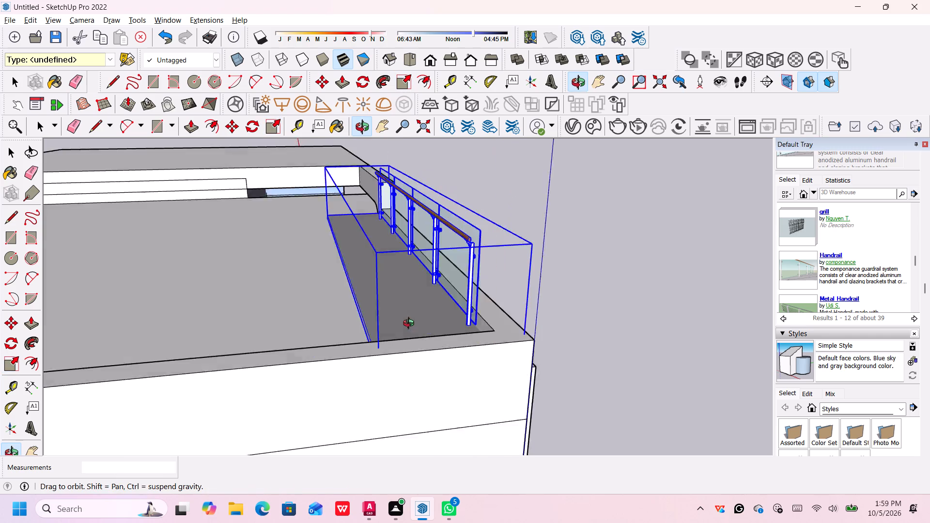
{"action": "middle_click_drag", "start_coordinate": [411, 324], "coordinate": [464, 323]}
Scale the handrail by about 1.02 along the red axis from its end at the parapet's outer corner.
{"action": "middle_click_drag", "start_coordinate": [474, 314], "coordinate": [600, 346]}
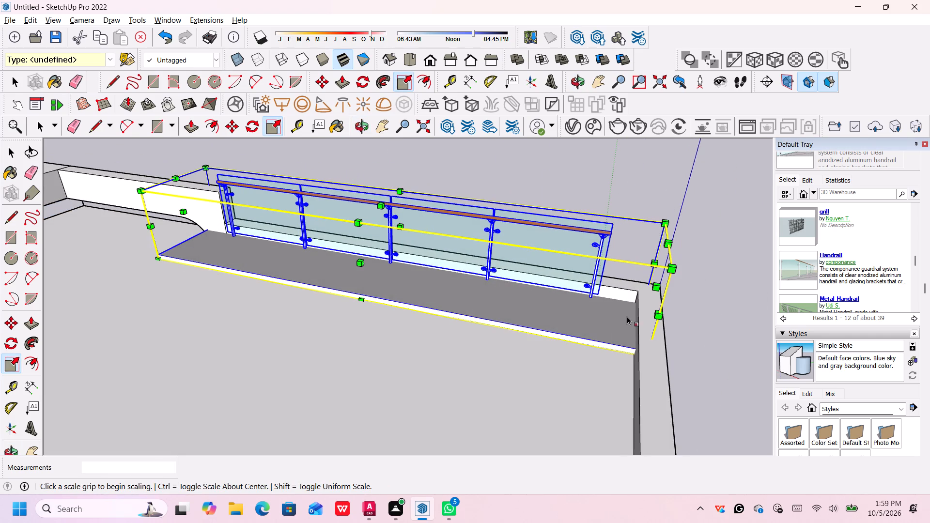
{"action": "scroll", "coordinate": [627, 316], "scroll_direction": "up", "scroll_amount": 4}
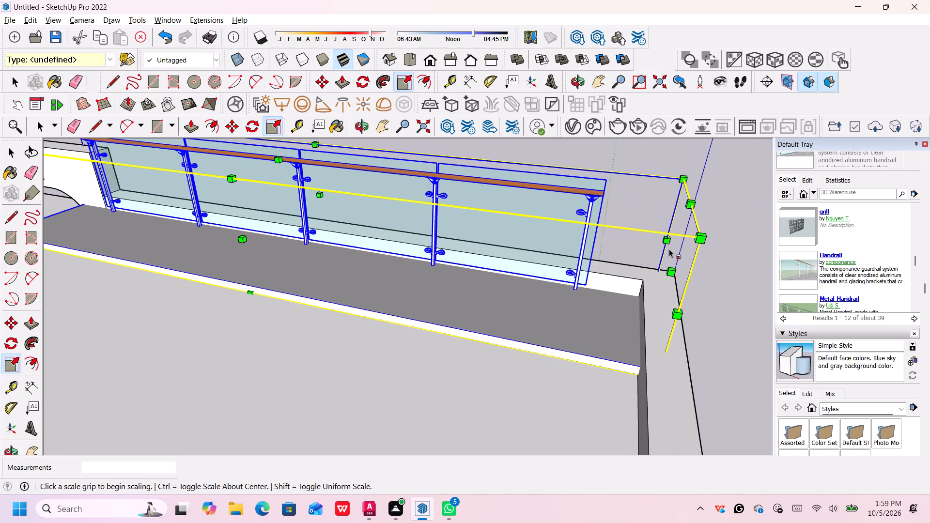
{"action": "left_click", "coordinate": [671, 268]}
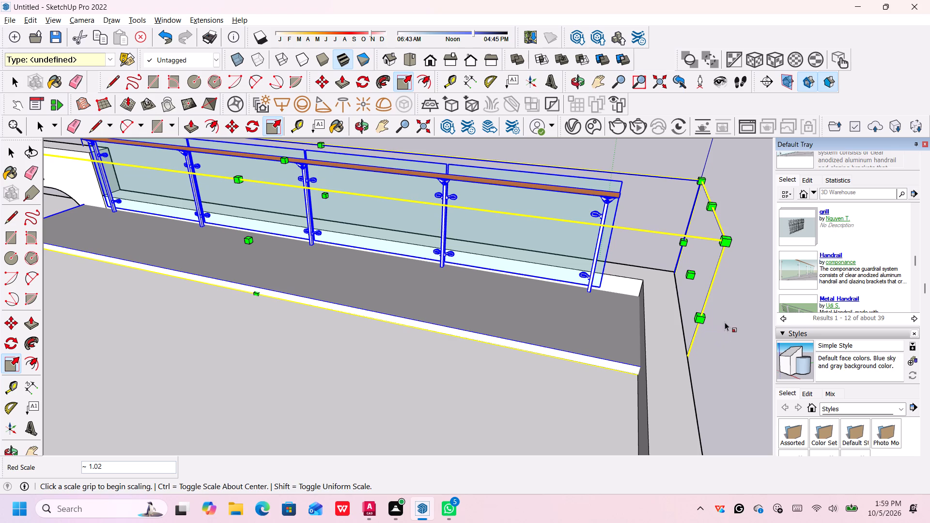
Move the handrail off the roof parapet into the free space in front of the facade, about 22' 10" away.
{"action": "middle_click_drag", "start_coordinate": [734, 338], "coordinate": [684, 326]}
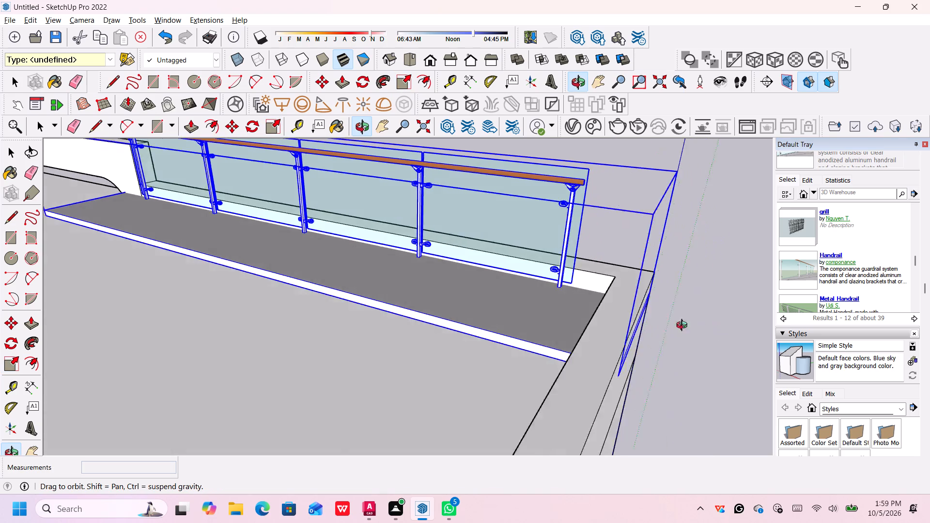
{"action": "middle_click_drag", "start_coordinate": [684, 326], "coordinate": [569, 326]}
{"action": "middle_click_drag", "start_coordinate": [570, 327], "coordinate": [582, 330]}
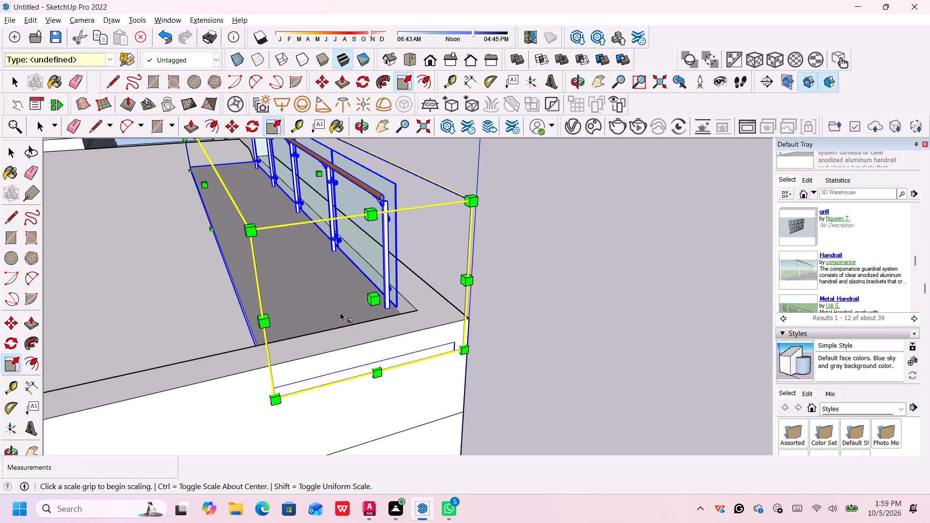
{"action": "middle_click_drag", "start_coordinate": [370, 296], "coordinate": [143, 308]}
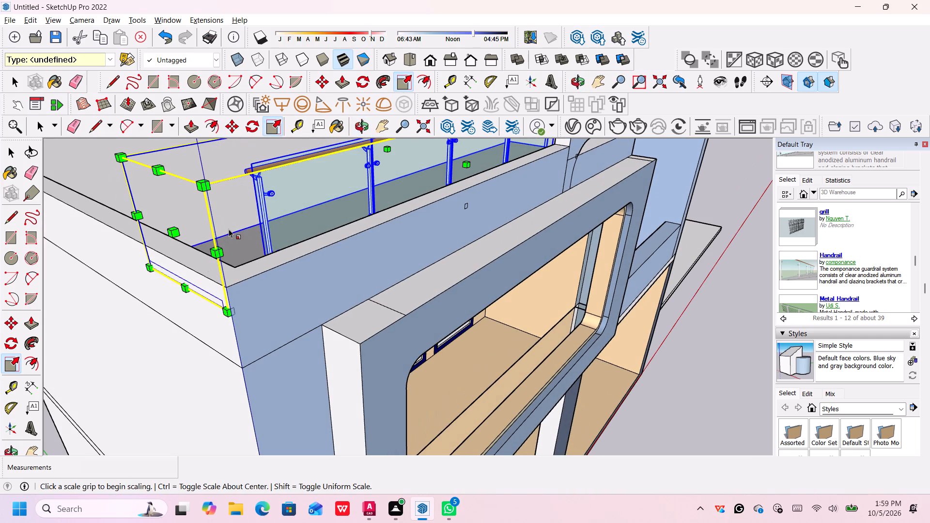
{"action": "scroll", "coordinate": [229, 229], "scroll_direction": "down", "scroll_amount": 6}
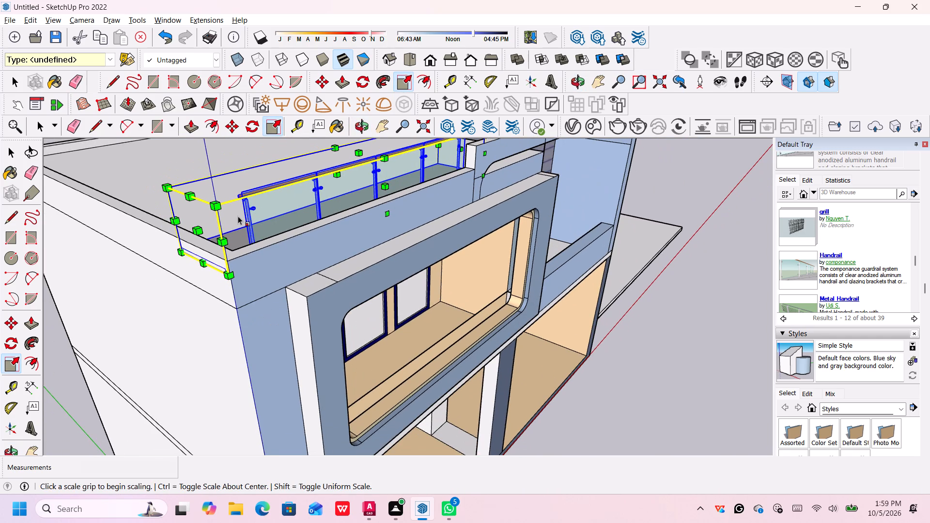
{"action": "key", "text": "space"}
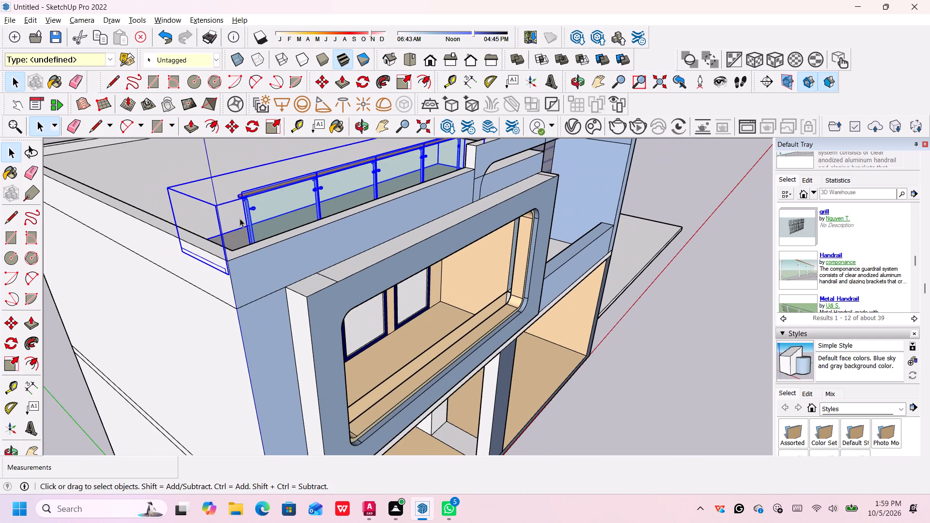
{"action": "left_click", "coordinate": [240, 218]}
{"action": "left_click", "coordinate": [253, 223]}
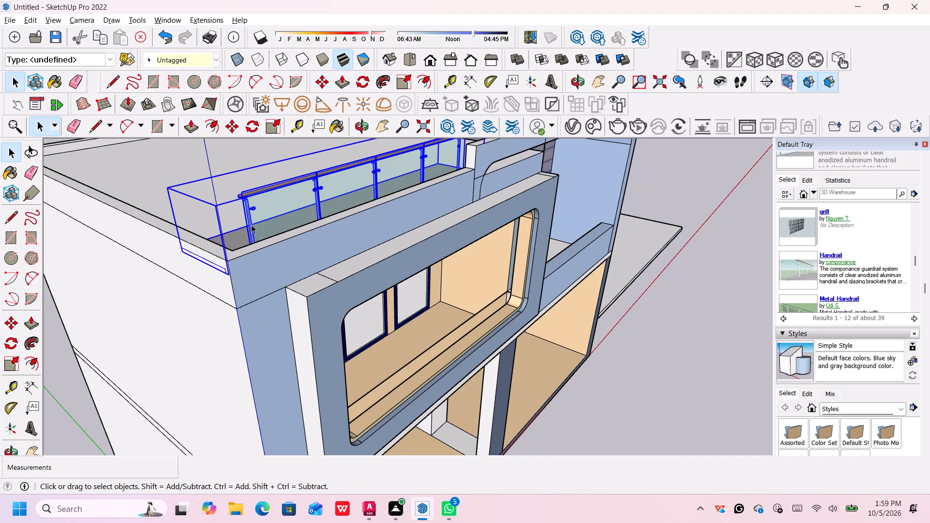
{"action": "left_click_drag", "start_coordinate": [248, 225], "coordinate": [279, 241]}
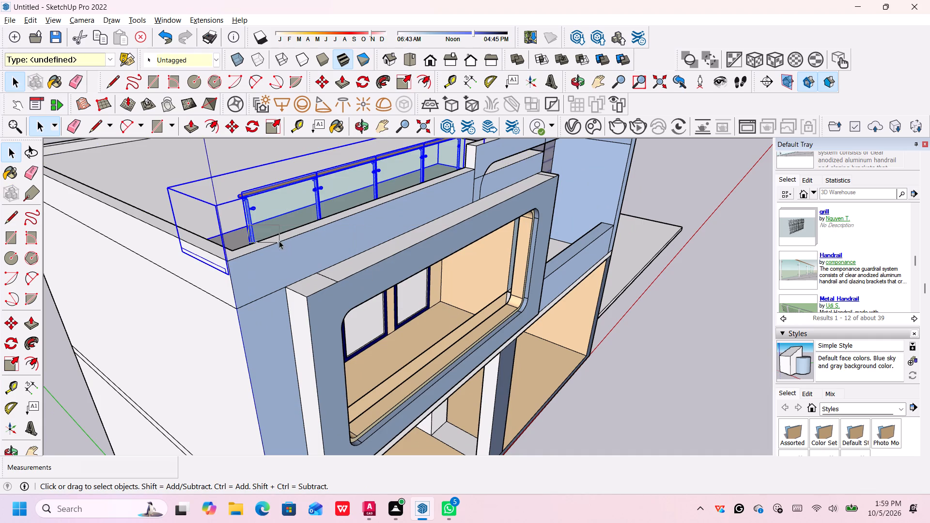
{"action": "left_click_drag", "start_coordinate": [279, 241], "coordinate": [275, 238]}
{"action": "left_click", "coordinate": [253, 221]}
{"action": "key", "text": "m"}
{"action": "left_click_drag", "start_coordinate": [250, 225], "coordinate": [684, 365]}
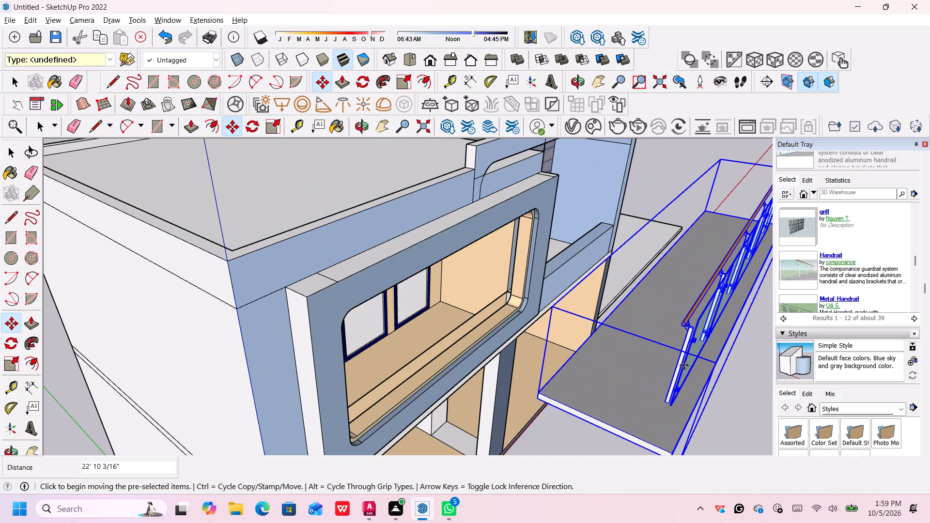
{"action": "left_click", "coordinate": [684, 365]}
{"action": "left_click", "coordinate": [690, 360]}
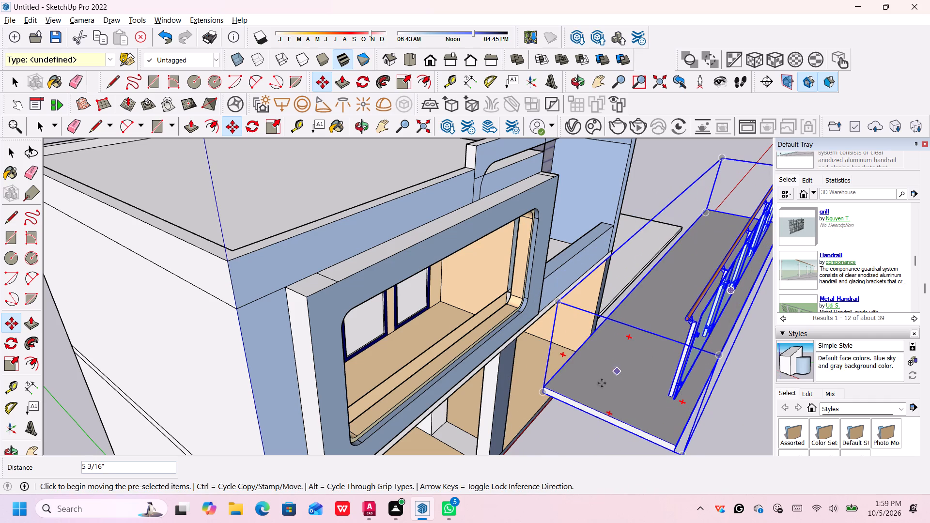
{"action": "key", "text": "space"}
Explode the handrail component in front of the facade into separate geometry.
{"action": "scroll", "coordinate": [625, 381], "scroll_direction": "down", "scroll_amount": 9}
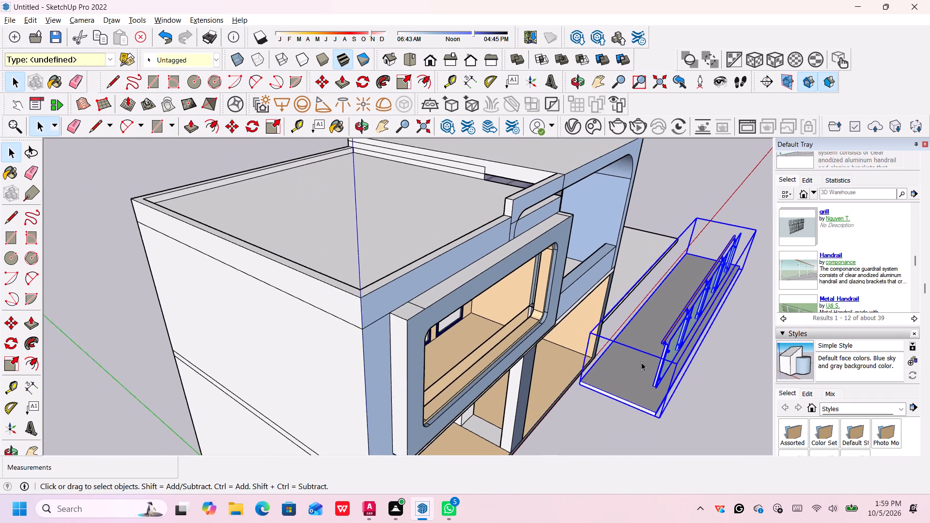
{"action": "scroll", "coordinate": [641, 362], "scroll_direction": "down", "scroll_amount": 2}
{"action": "scroll", "coordinate": [668, 389], "scroll_direction": "up", "scroll_amount": 1}
{"action": "middle_click_drag", "start_coordinate": [664, 399], "coordinate": [491, 361]}
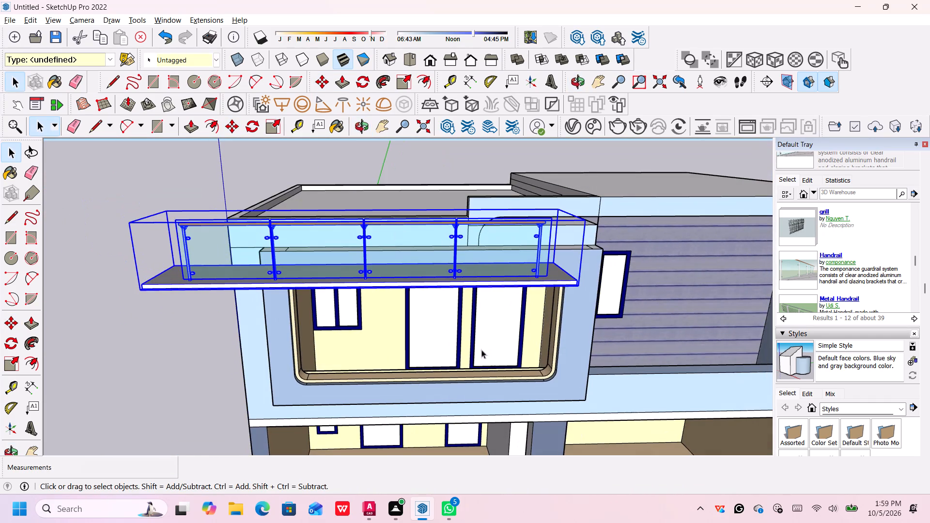
{"action": "key", "text": "space"}
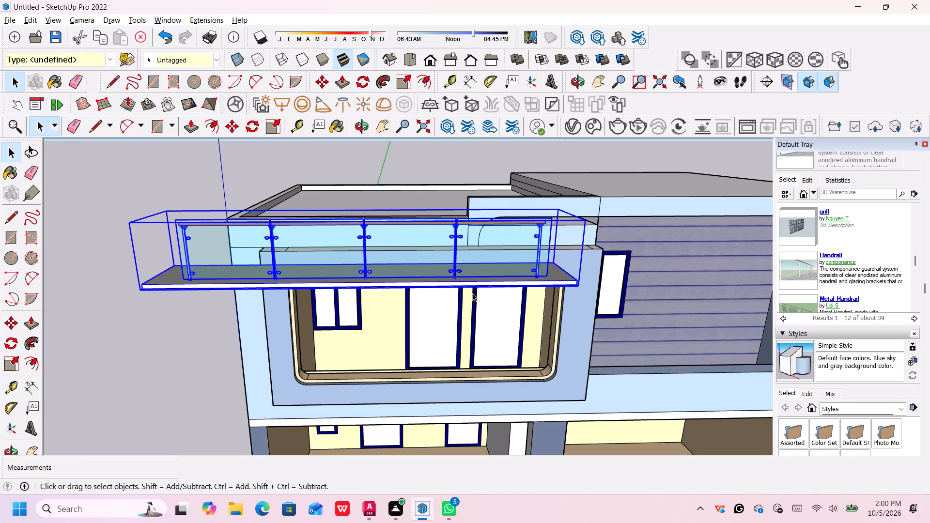
{"action": "left_click", "coordinate": [505, 272]}
{"action": "right_click", "coordinate": [505, 272]}
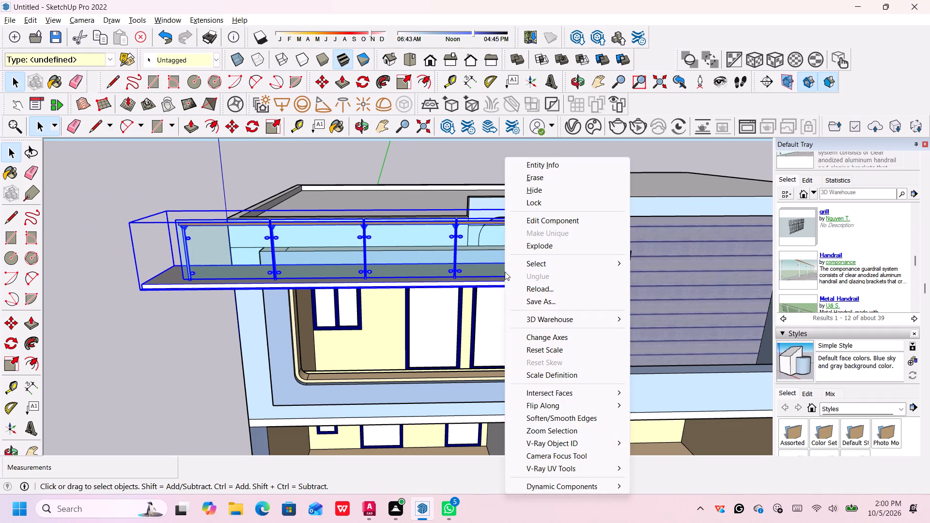
{"action": "left_click", "coordinate": [528, 245]}
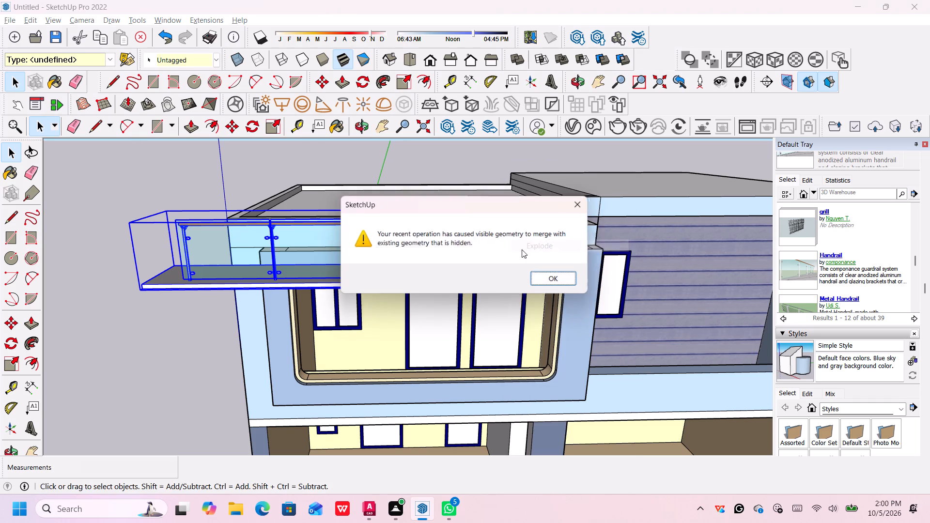
{"action": "left_click", "coordinate": [561, 278]}
Delete the top face with its edges and the bottom face of the slab beneath the exploded handrail.
{"action": "scroll", "coordinate": [397, 283], "scroll_direction": "up", "scroll_amount": 1}
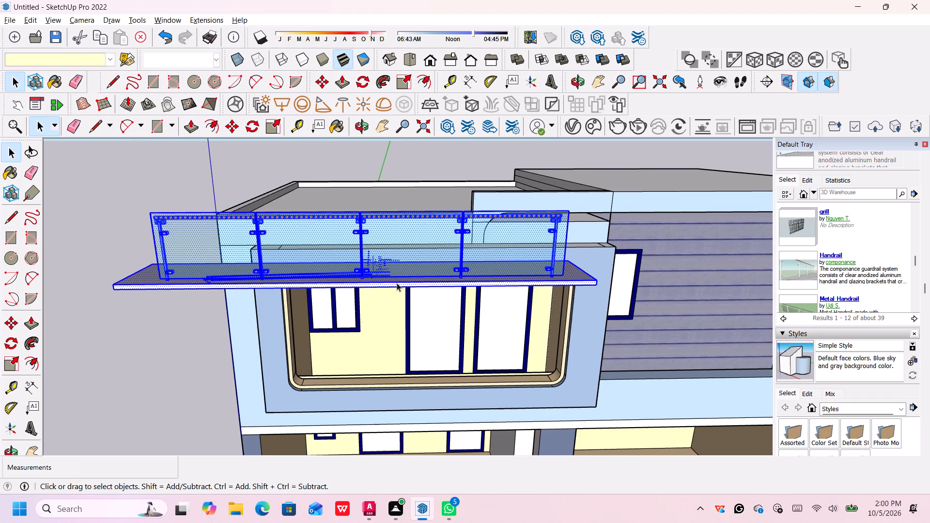
{"action": "left_click", "coordinate": [379, 283]}
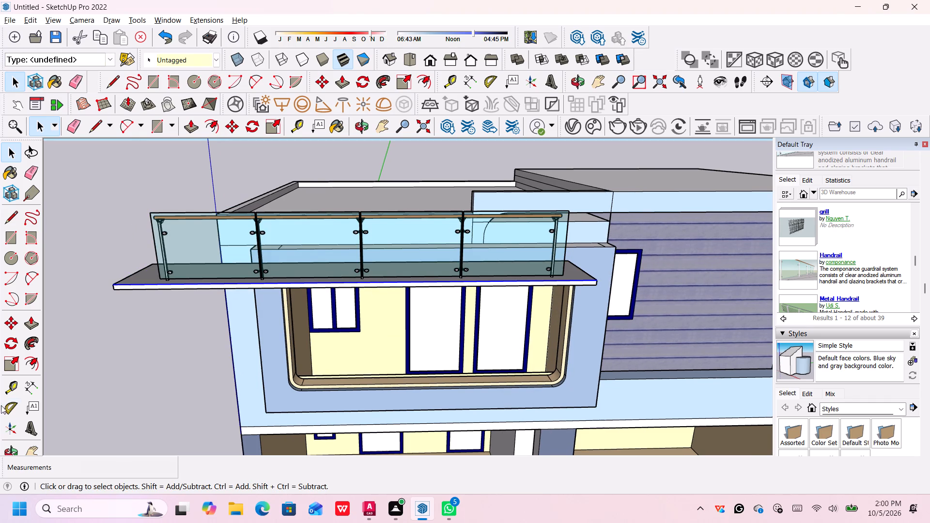
{"action": "scroll", "coordinate": [222, 252], "scroll_direction": "down", "scroll_amount": 9}
{"action": "scroll", "coordinate": [227, 257], "scroll_direction": "up", "scroll_amount": 1}
{"action": "middle_click_drag", "start_coordinate": [227, 260], "coordinate": [321, 371]}
{"action": "scroll", "coordinate": [242, 284], "scroll_direction": "down", "scroll_amount": 1}
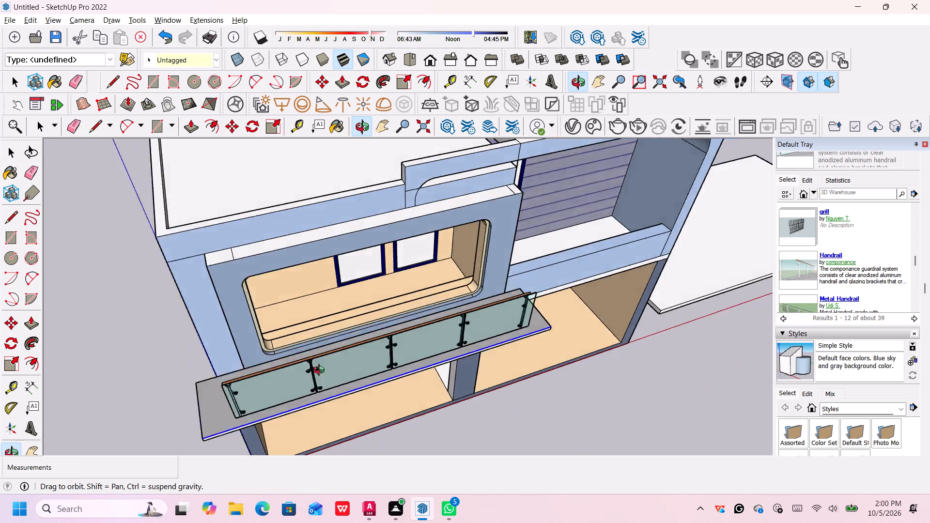
{"action": "middle_click_drag", "start_coordinate": [321, 371], "coordinate": [491, 325]}
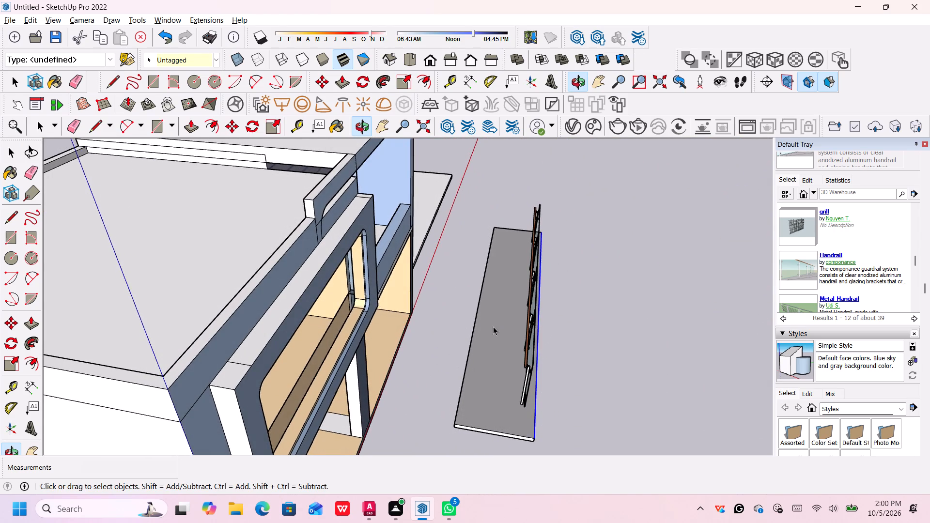
{"action": "scroll", "coordinate": [592, 433], "scroll_direction": "up", "scroll_amount": 7}
{"action": "scroll", "coordinate": [517, 384], "scroll_direction": "down", "scroll_amount": 10}
{"action": "left_click", "coordinate": [525, 364]}
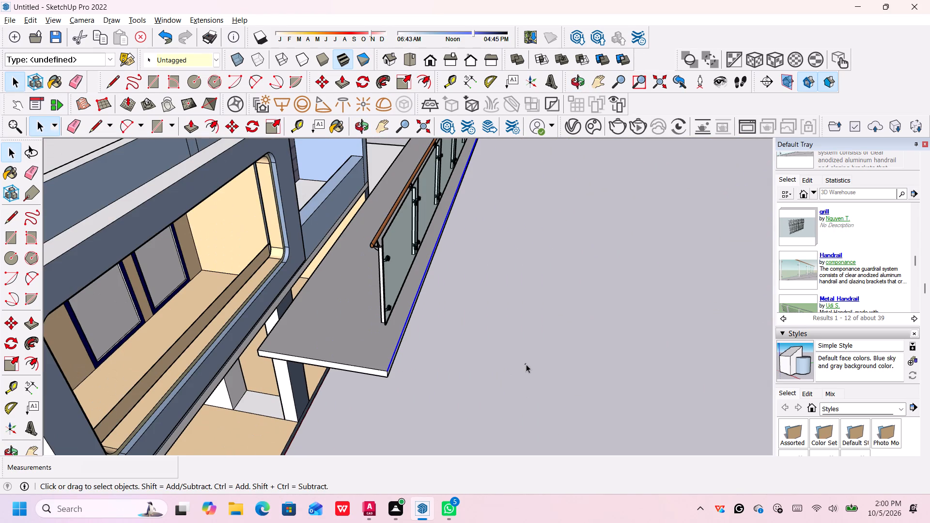
{"action": "left_click", "coordinate": [345, 324]}
{"action": "scroll", "coordinate": [417, 342], "scroll_direction": "down", "scroll_amount": 9}
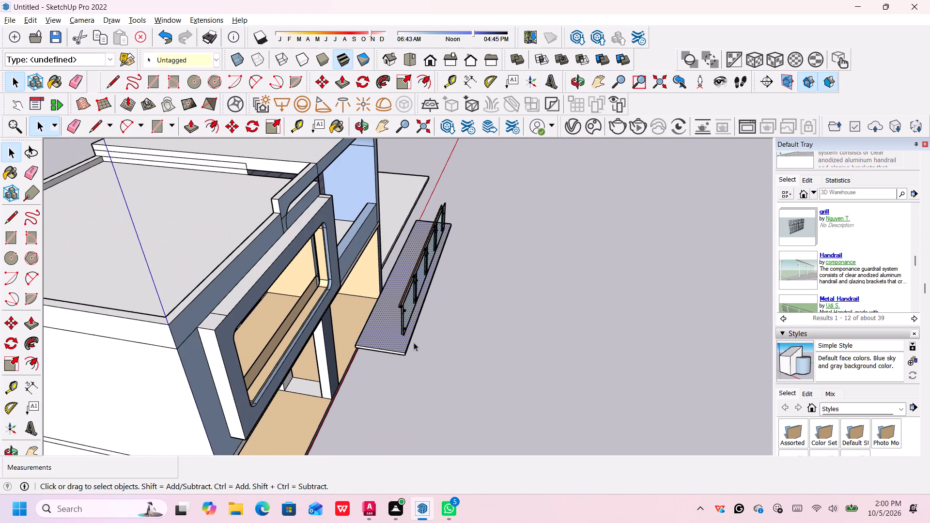
{"action": "left_click", "coordinate": [394, 343]}
{"action": "double_click", "coordinate": [395, 344]}
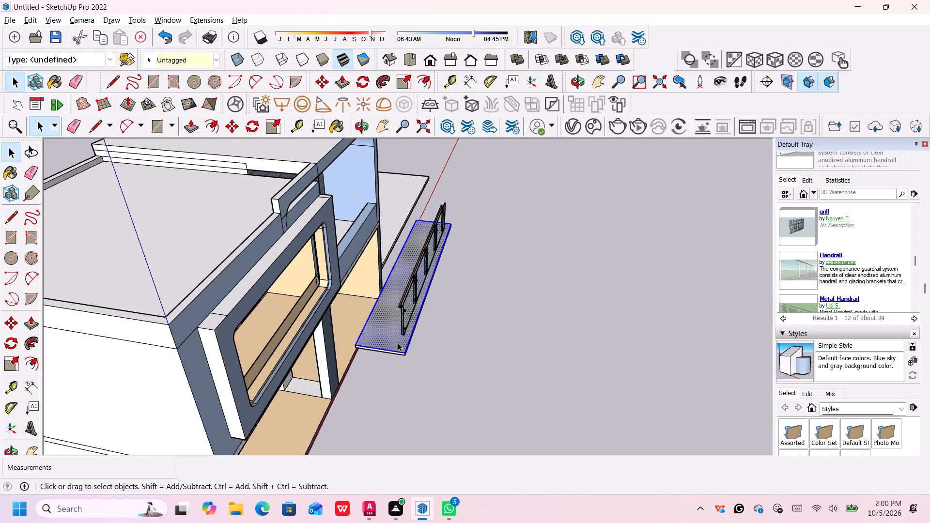
{"action": "key", "text": "Delete"}
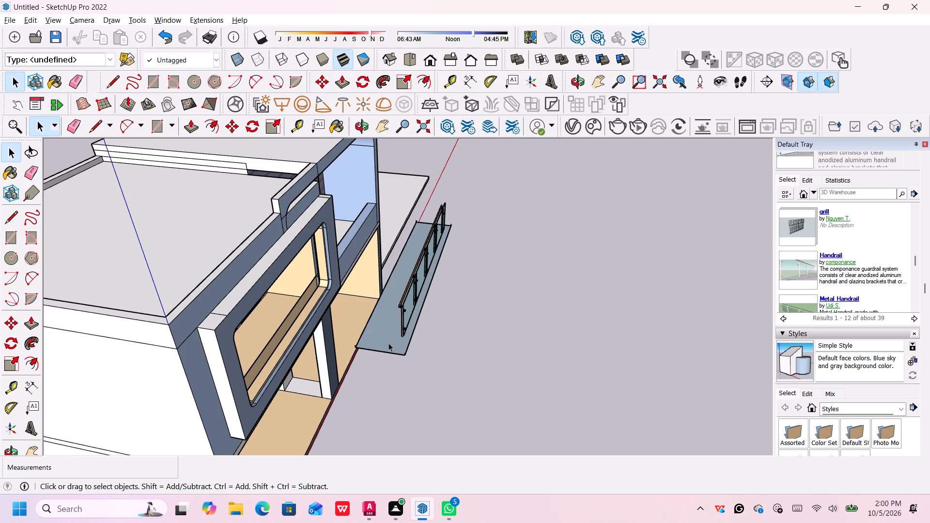
{"action": "left_click", "coordinate": [389, 343]}
{"action": "key", "text": "Delete"}
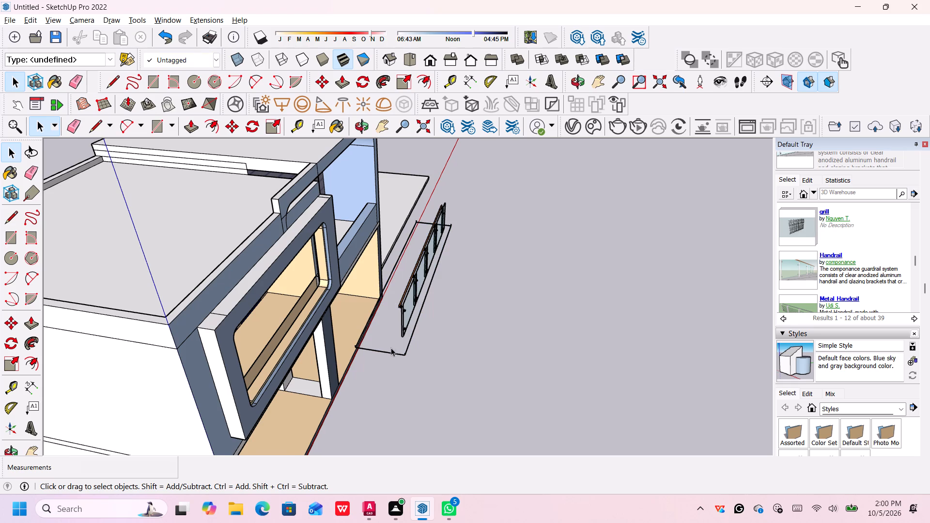
Delete the leftover long front edge and the adjoining short end edge of the slab outline.
{"action": "scroll", "coordinate": [390, 347], "scroll_direction": "up", "scroll_amount": 10}
{"action": "scroll", "coordinate": [384, 341], "scroll_direction": "down", "scroll_amount": 17}
{"action": "scroll", "coordinate": [403, 347], "scroll_direction": "up", "scroll_amount": 5}
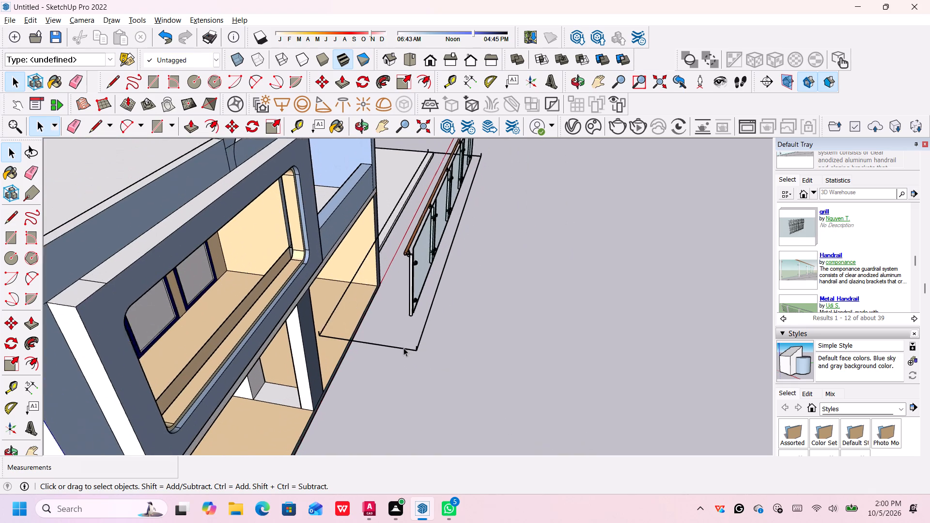
{"action": "scroll", "coordinate": [403, 348], "scroll_direction": "up", "scroll_amount": 3}
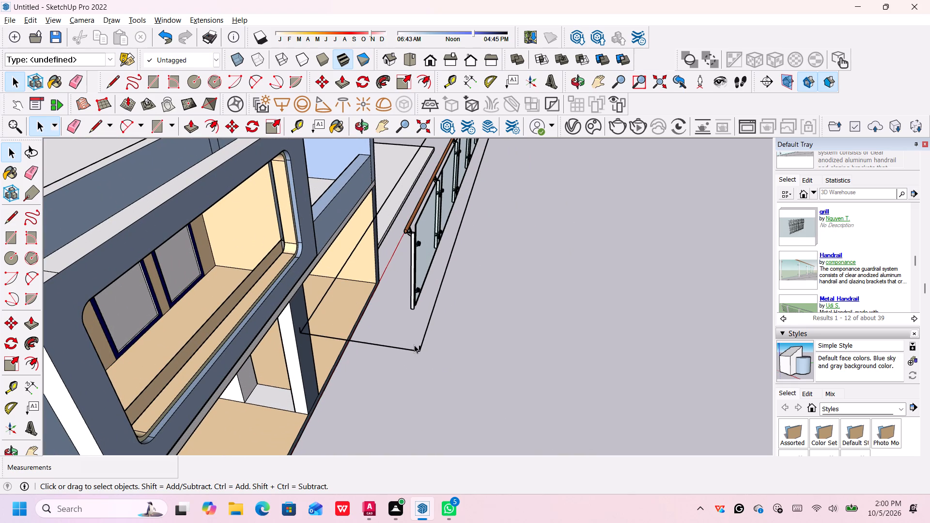
{"action": "left_click_drag", "start_coordinate": [458, 318], "coordinate": [401, 366]}
{"action": "left_click_drag", "start_coordinate": [401, 366], "coordinate": [389, 375]}
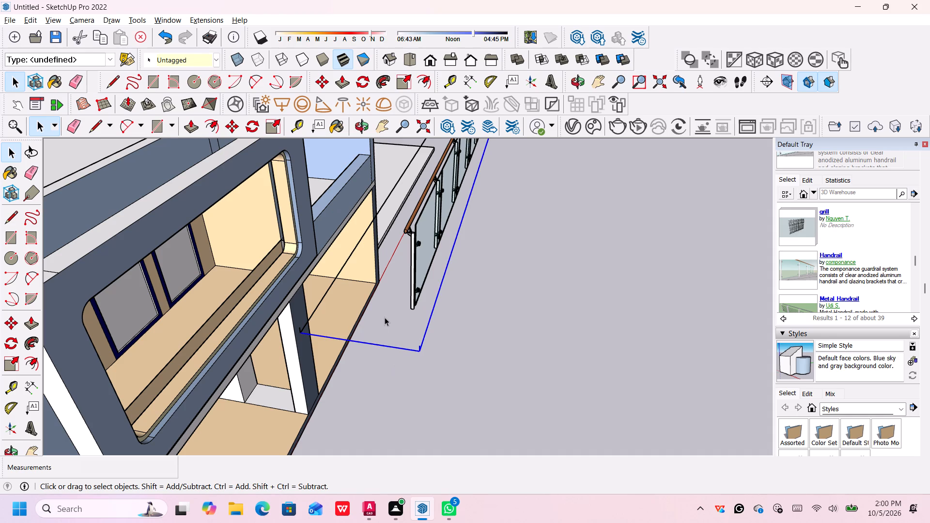
{"action": "key", "text": "Delete"}
Delete the remaining long edge and adjoining short edge of the slab outline beside the exploded handrail.
{"action": "scroll", "coordinate": [447, 313], "scroll_direction": "down", "scroll_amount": 1}
{"action": "middle_click_drag", "start_coordinate": [483, 306], "coordinate": [281, 360]}
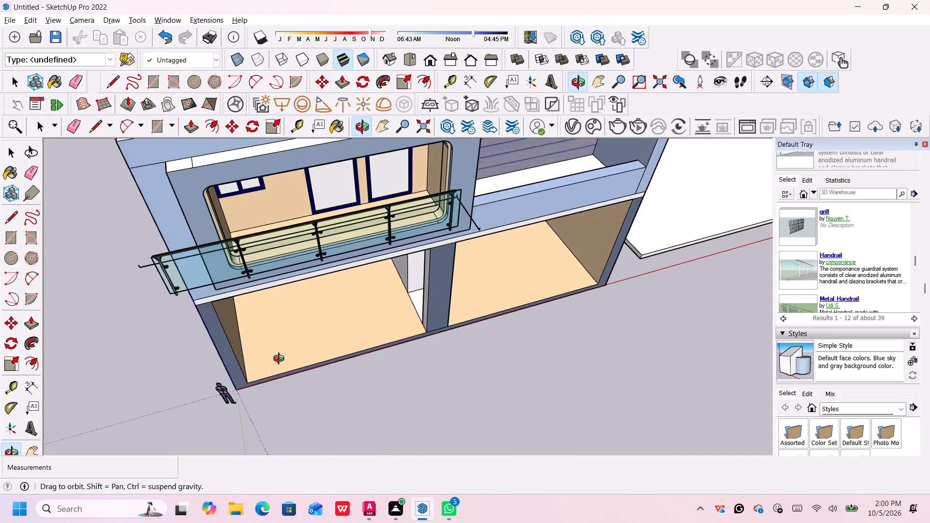
{"action": "middle_click_drag", "start_coordinate": [281, 360], "coordinate": [289, 332]}
{"action": "middle_click_drag", "start_coordinate": [416, 318], "coordinate": [418, 282]}
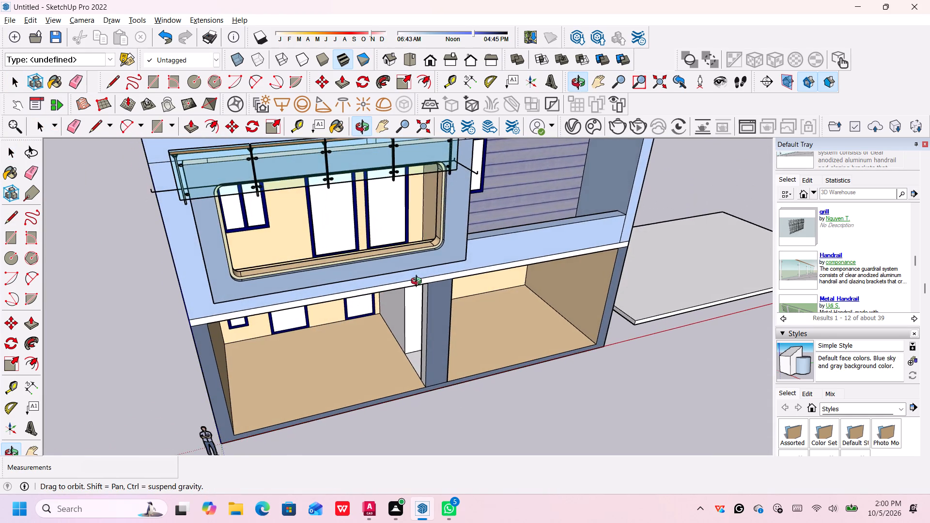
{"action": "middle_click_drag", "start_coordinate": [418, 282], "coordinate": [418, 277]}
{"action": "scroll", "coordinate": [339, 184], "scroll_direction": "up", "scroll_amount": 13}
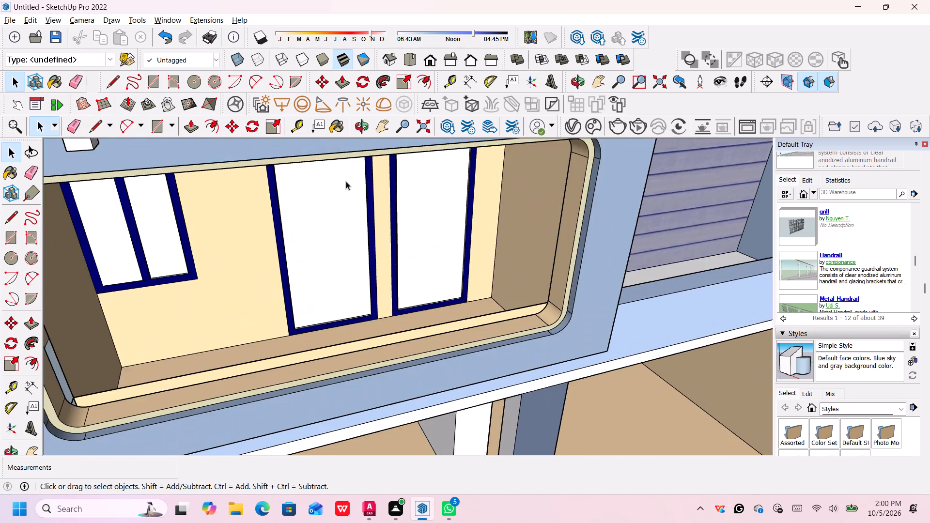
{"action": "scroll", "coordinate": [367, 167], "scroll_direction": "down", "scroll_amount": 3}
{"action": "middle_click_drag", "start_coordinate": [289, 170], "coordinate": [339, 199]}
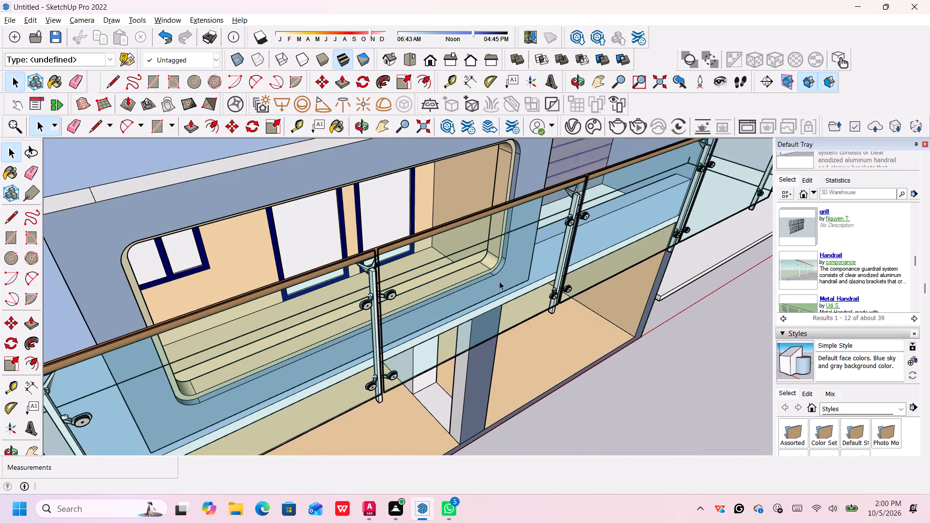
{"action": "middle_click_drag", "start_coordinate": [623, 278], "coordinate": [520, 298]}
{"action": "middle_click_drag", "start_coordinate": [651, 312], "coordinate": [619, 319]}
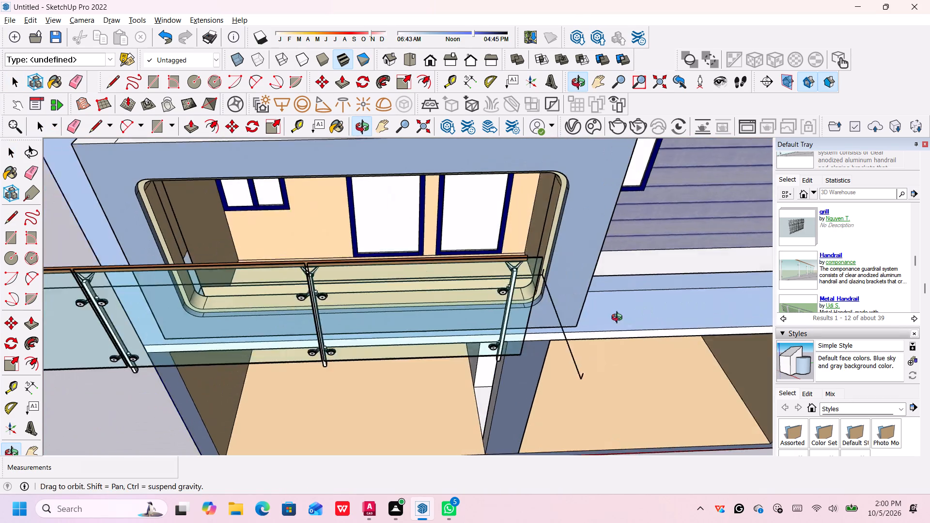
{"action": "middle_click_drag", "start_coordinate": [619, 319], "coordinate": [597, 326]}
{"action": "middle_click_drag", "start_coordinate": [496, 359], "coordinate": [375, 379]}
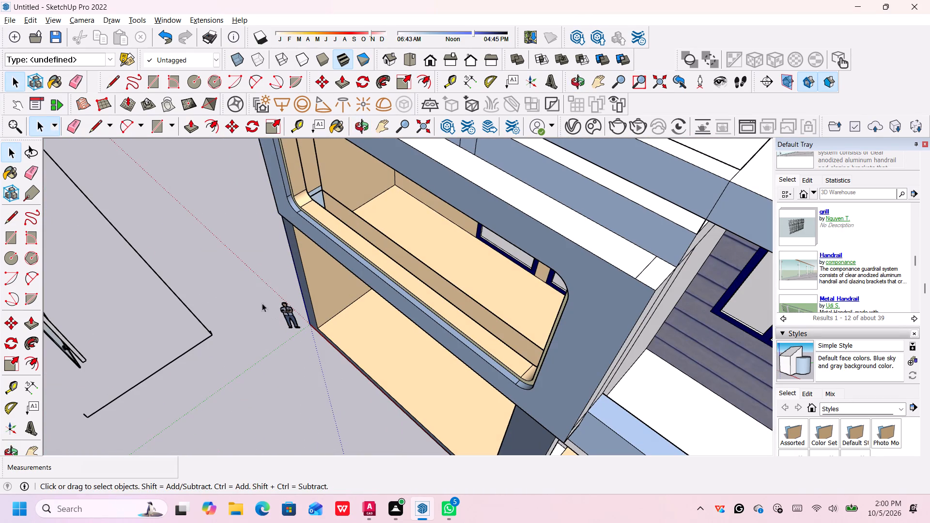
{"action": "left_click_drag", "start_coordinate": [244, 278], "coordinate": [170, 392]}
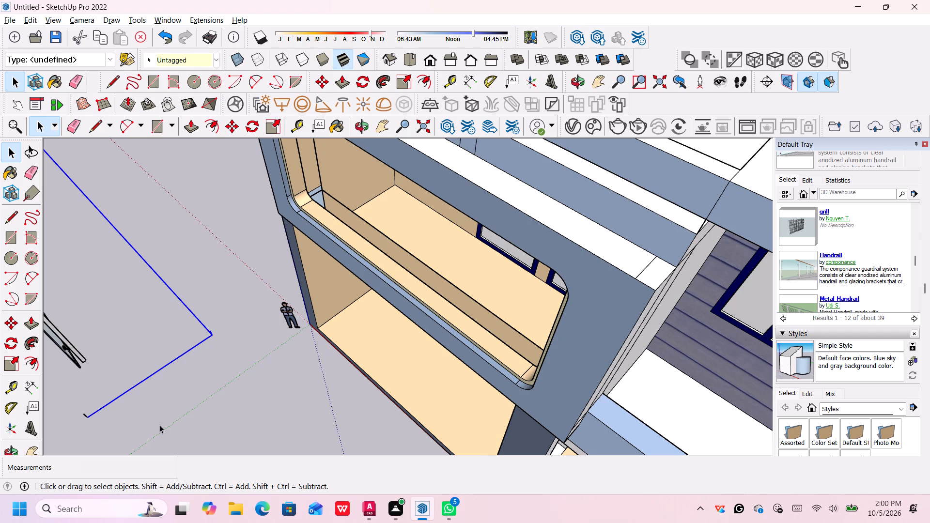
{"action": "left_click_drag", "start_coordinate": [130, 379], "coordinate": [89, 431]}
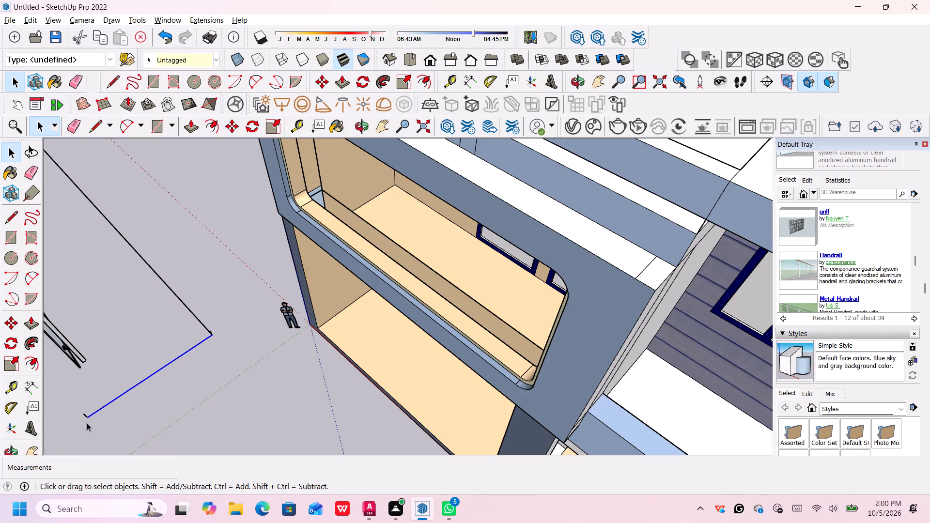
{"action": "middle_click_drag", "start_coordinate": [237, 255], "coordinate": [252, 312]}
{"action": "scroll", "coordinate": [240, 380], "scroll_direction": "down", "scroll_amount": 4}
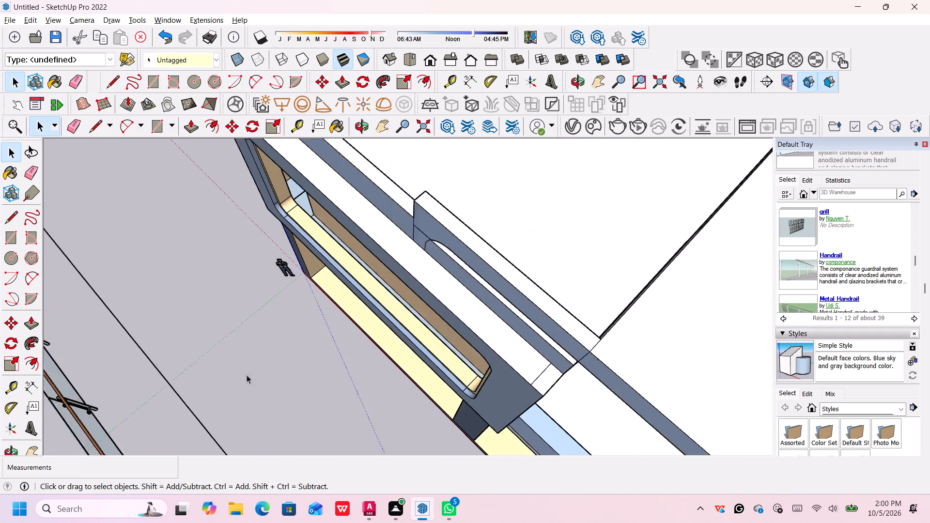
{"action": "scroll", "coordinate": [247, 375], "scroll_direction": "down", "scroll_amount": 10}
{"action": "middle_click_drag", "start_coordinate": [246, 445], "coordinate": [252, 425]}
{"action": "left_click_drag", "start_coordinate": [259, 342], "coordinate": [227, 431]}
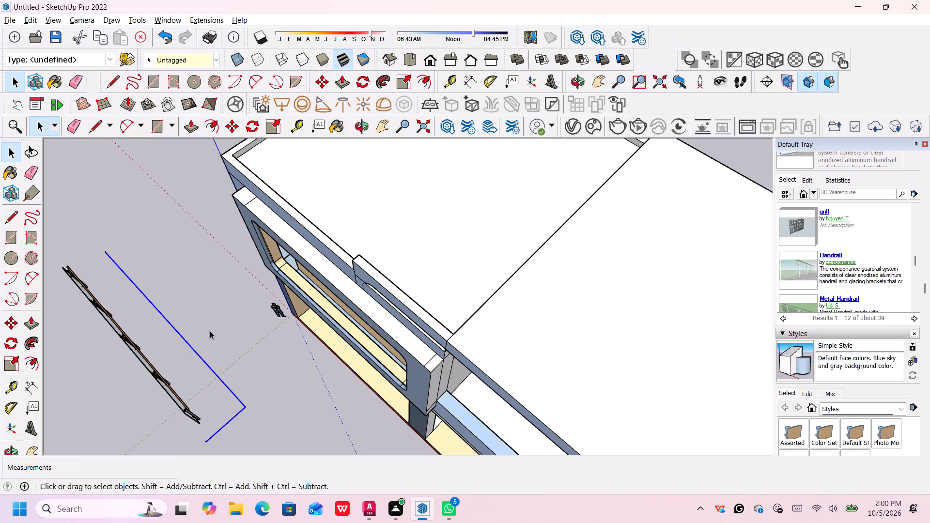
{"action": "key", "text": "Delete"}
Delete the two tiny leftover edges at the far corners of the removed slab outline.
{"action": "middle_click", "coordinate": [220, 417]}
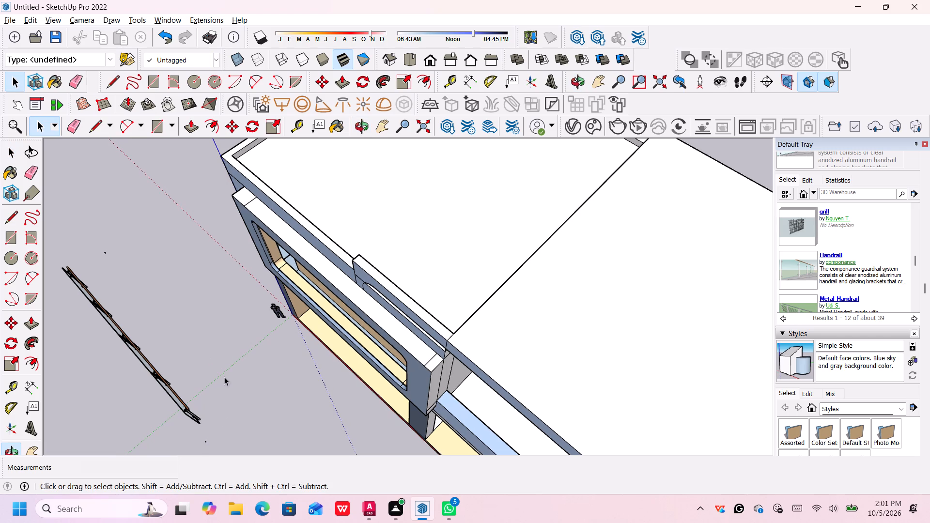
{"action": "left_click_drag", "start_coordinate": [136, 233], "coordinate": [98, 268]}
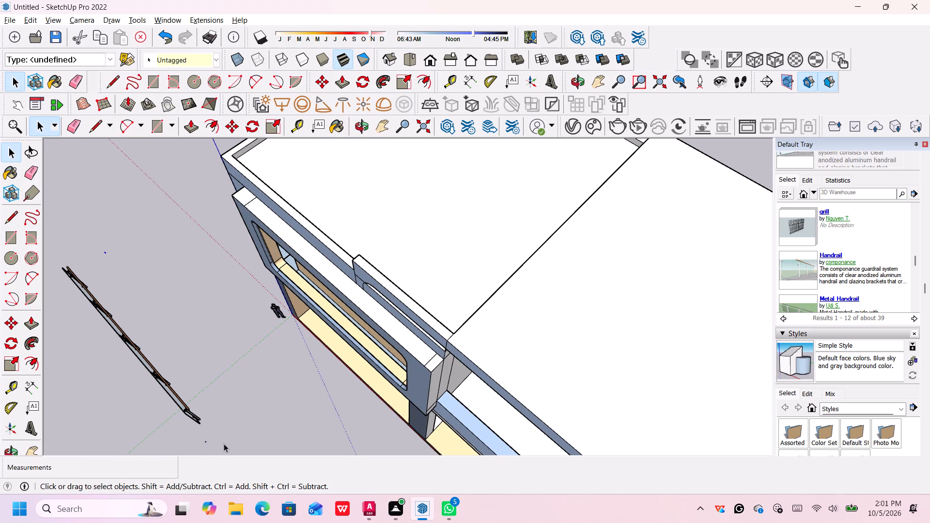
{"action": "middle_click_drag", "start_coordinate": [224, 444], "coordinate": [225, 436]}
{"action": "key", "text": "Delete"}
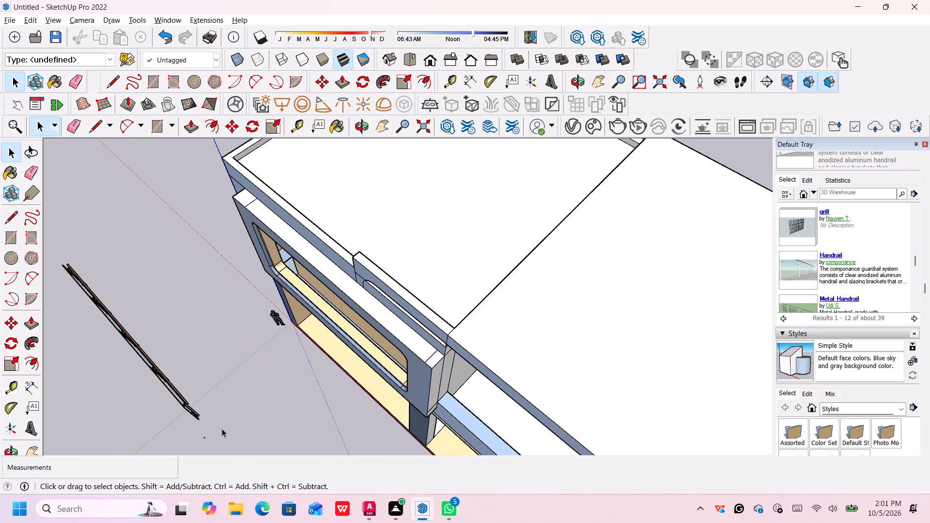
{"action": "left_click_drag", "start_coordinate": [221, 429], "coordinate": [197, 448]}
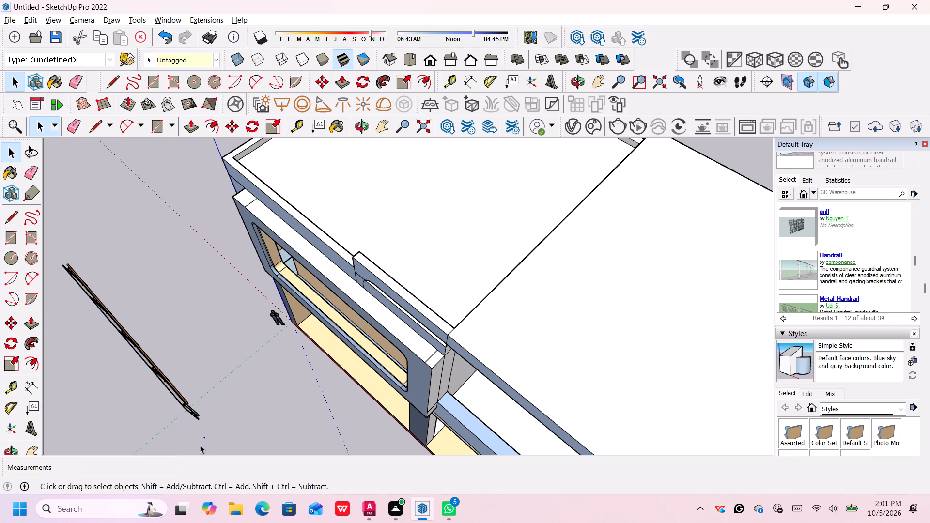
{"action": "key", "text": "Delete"}
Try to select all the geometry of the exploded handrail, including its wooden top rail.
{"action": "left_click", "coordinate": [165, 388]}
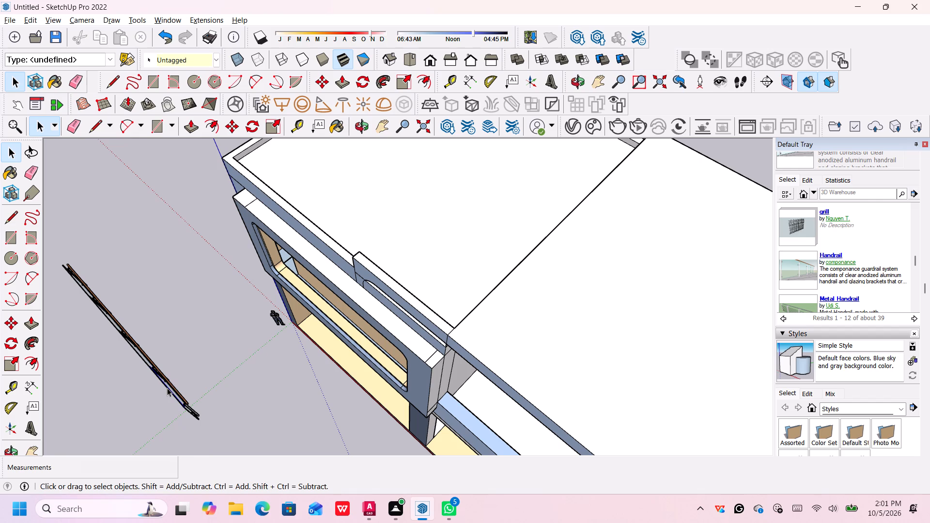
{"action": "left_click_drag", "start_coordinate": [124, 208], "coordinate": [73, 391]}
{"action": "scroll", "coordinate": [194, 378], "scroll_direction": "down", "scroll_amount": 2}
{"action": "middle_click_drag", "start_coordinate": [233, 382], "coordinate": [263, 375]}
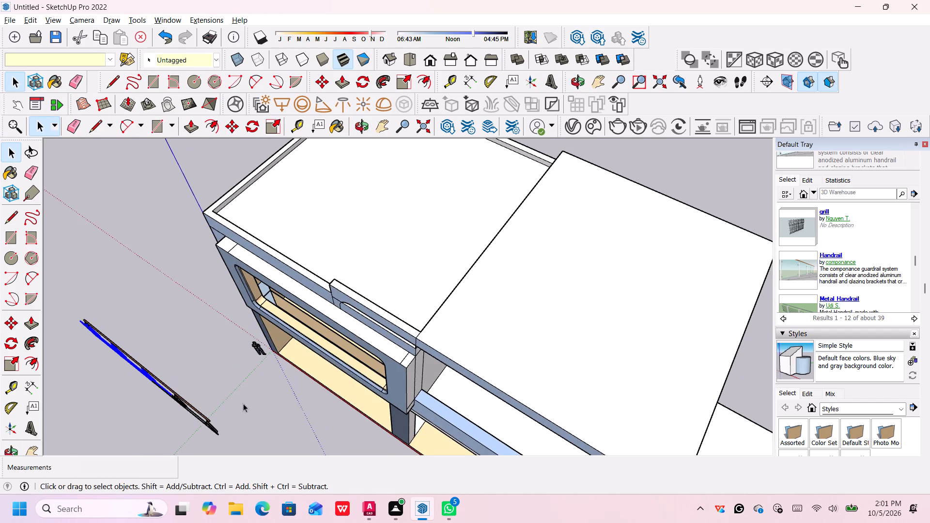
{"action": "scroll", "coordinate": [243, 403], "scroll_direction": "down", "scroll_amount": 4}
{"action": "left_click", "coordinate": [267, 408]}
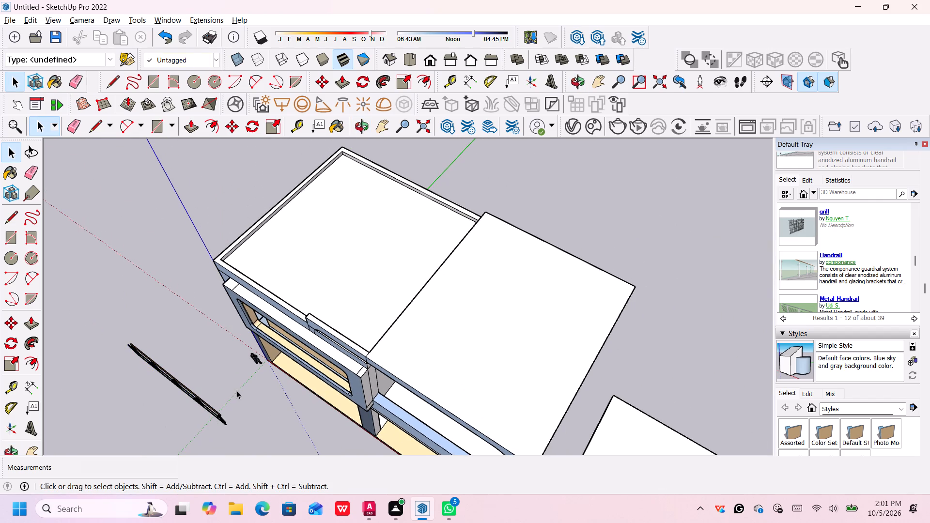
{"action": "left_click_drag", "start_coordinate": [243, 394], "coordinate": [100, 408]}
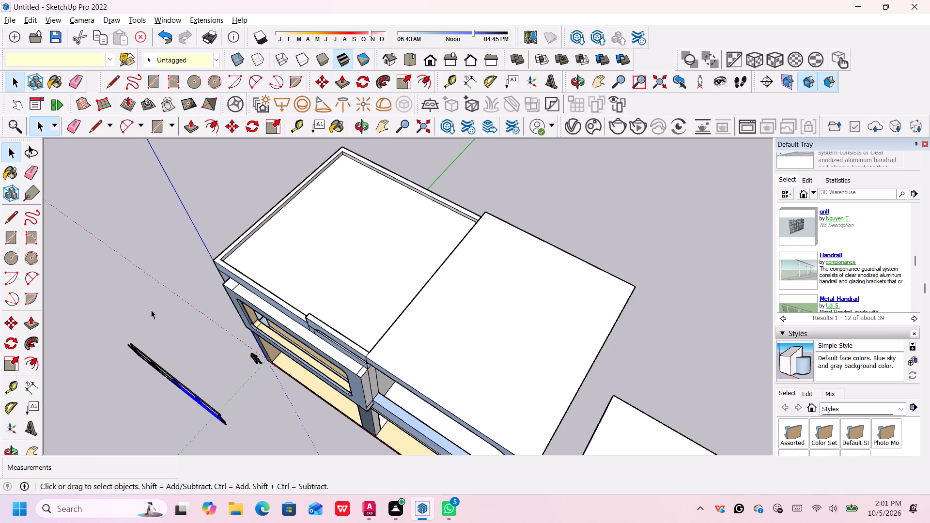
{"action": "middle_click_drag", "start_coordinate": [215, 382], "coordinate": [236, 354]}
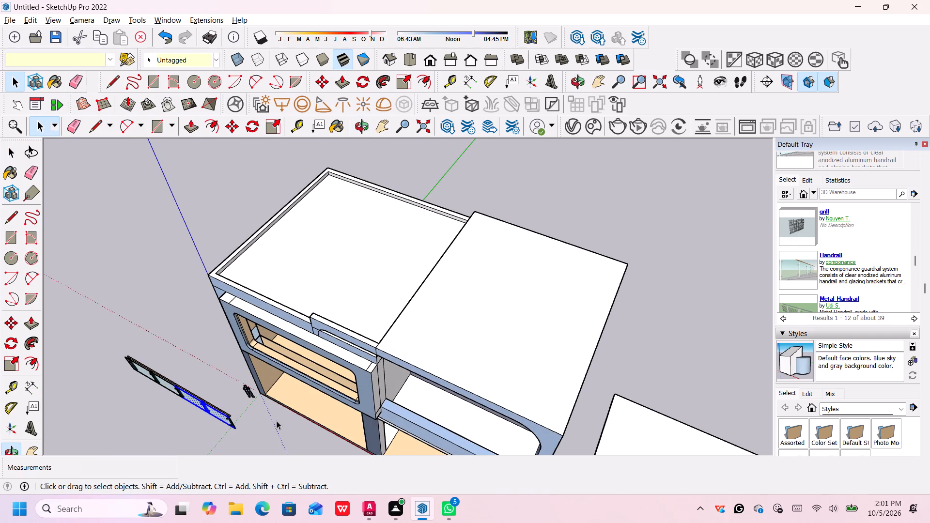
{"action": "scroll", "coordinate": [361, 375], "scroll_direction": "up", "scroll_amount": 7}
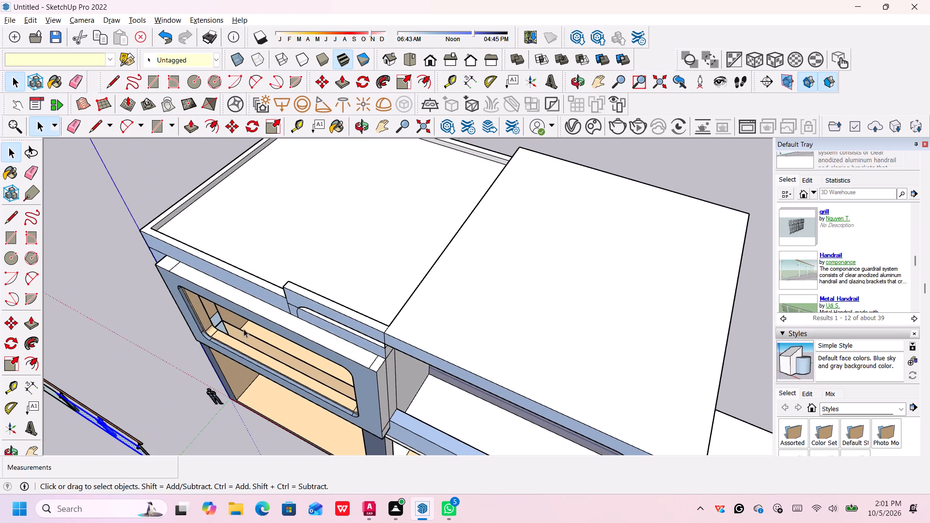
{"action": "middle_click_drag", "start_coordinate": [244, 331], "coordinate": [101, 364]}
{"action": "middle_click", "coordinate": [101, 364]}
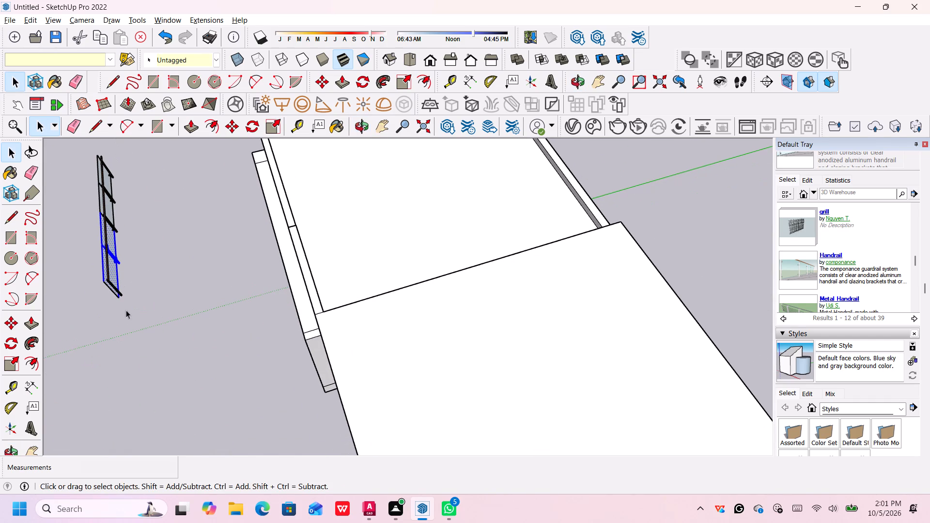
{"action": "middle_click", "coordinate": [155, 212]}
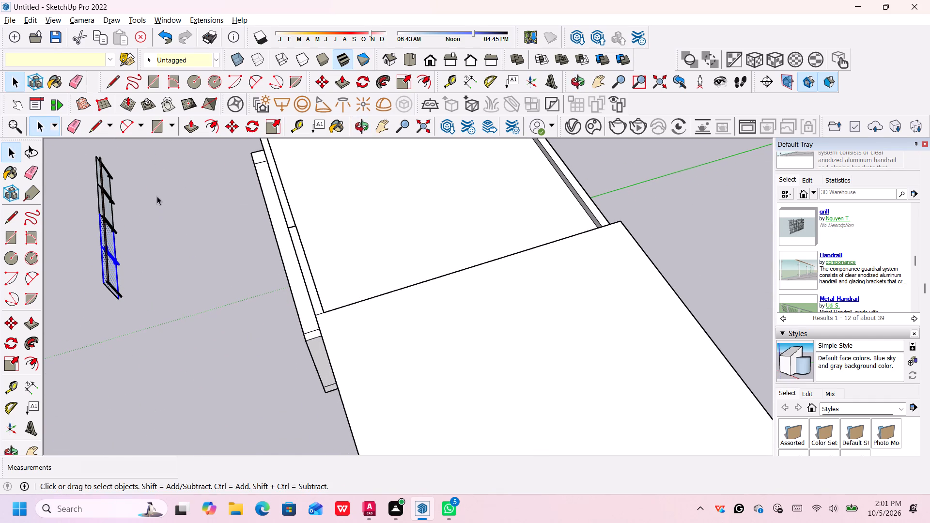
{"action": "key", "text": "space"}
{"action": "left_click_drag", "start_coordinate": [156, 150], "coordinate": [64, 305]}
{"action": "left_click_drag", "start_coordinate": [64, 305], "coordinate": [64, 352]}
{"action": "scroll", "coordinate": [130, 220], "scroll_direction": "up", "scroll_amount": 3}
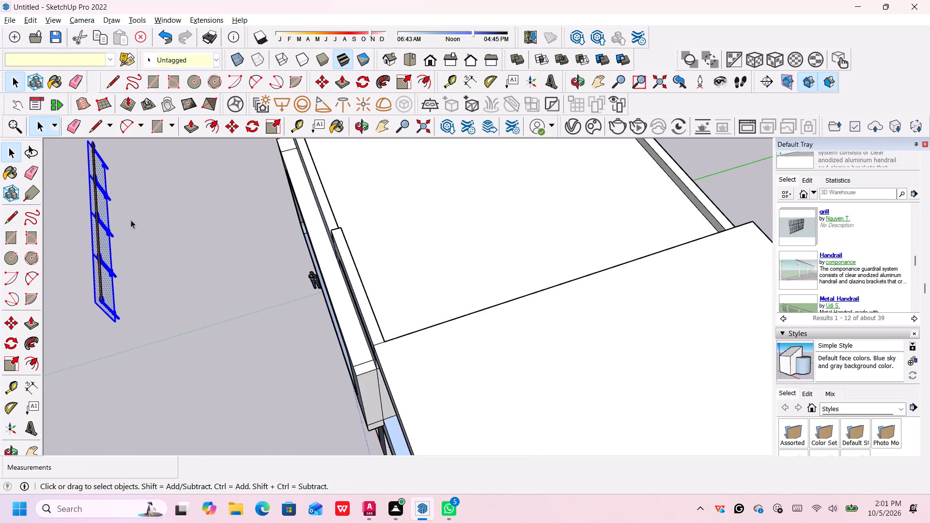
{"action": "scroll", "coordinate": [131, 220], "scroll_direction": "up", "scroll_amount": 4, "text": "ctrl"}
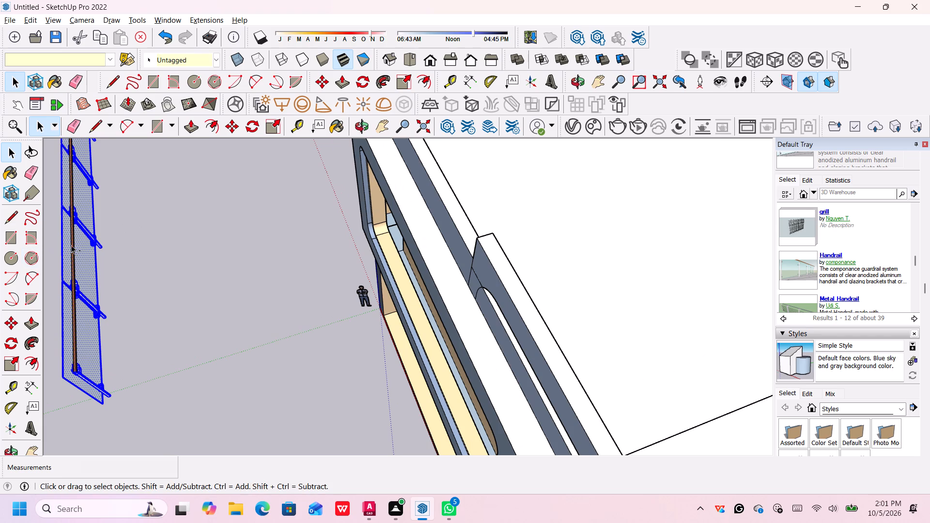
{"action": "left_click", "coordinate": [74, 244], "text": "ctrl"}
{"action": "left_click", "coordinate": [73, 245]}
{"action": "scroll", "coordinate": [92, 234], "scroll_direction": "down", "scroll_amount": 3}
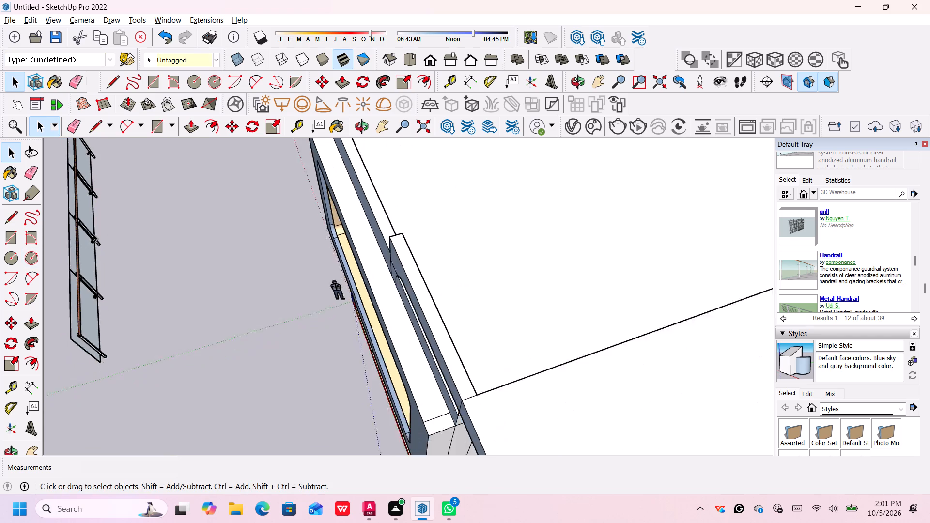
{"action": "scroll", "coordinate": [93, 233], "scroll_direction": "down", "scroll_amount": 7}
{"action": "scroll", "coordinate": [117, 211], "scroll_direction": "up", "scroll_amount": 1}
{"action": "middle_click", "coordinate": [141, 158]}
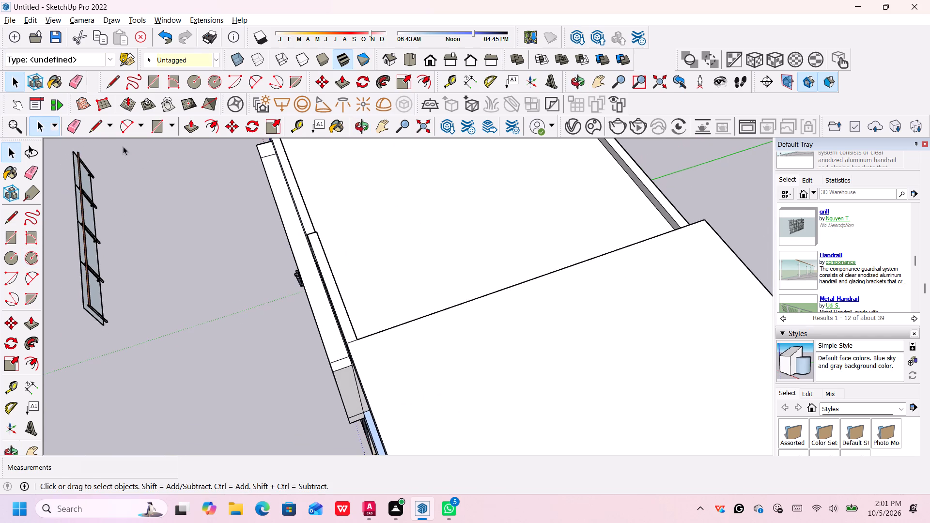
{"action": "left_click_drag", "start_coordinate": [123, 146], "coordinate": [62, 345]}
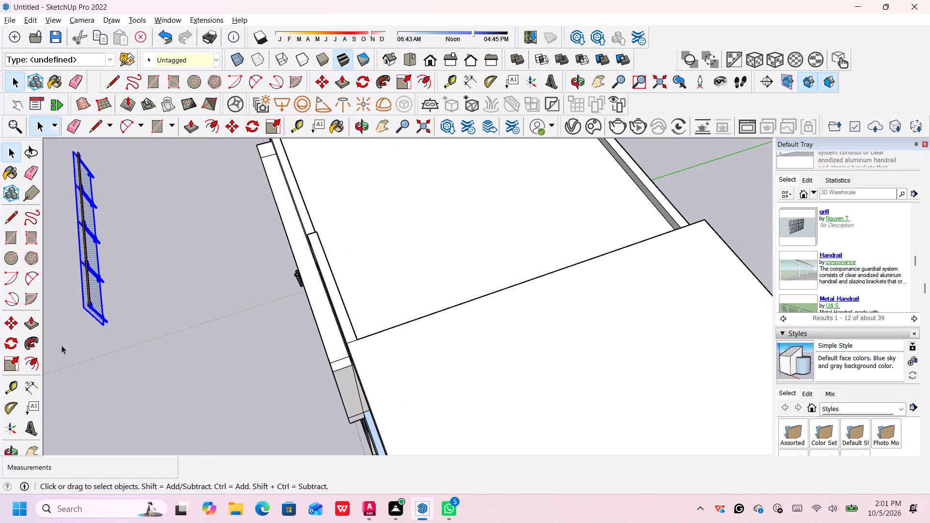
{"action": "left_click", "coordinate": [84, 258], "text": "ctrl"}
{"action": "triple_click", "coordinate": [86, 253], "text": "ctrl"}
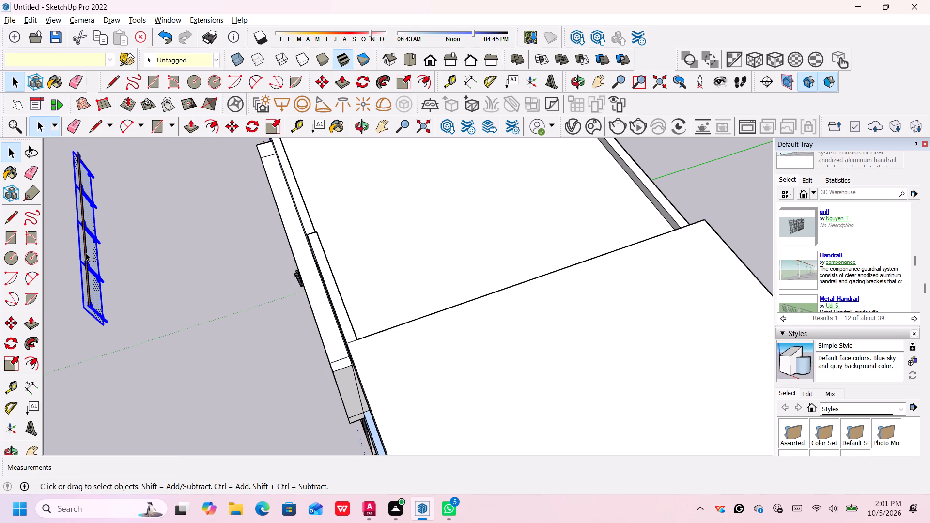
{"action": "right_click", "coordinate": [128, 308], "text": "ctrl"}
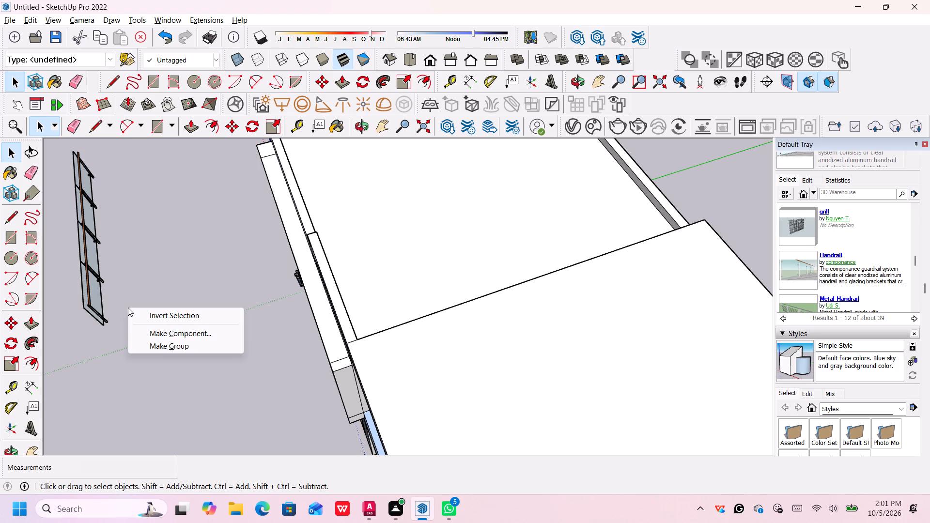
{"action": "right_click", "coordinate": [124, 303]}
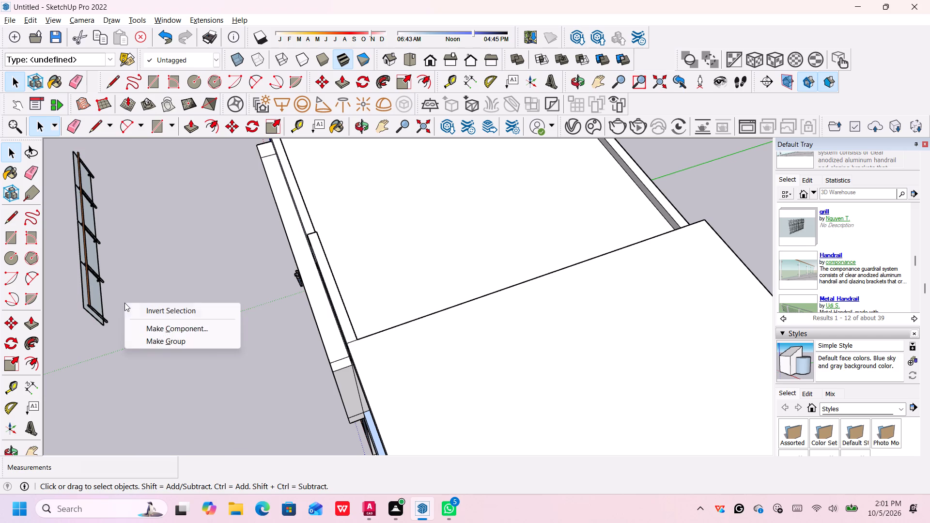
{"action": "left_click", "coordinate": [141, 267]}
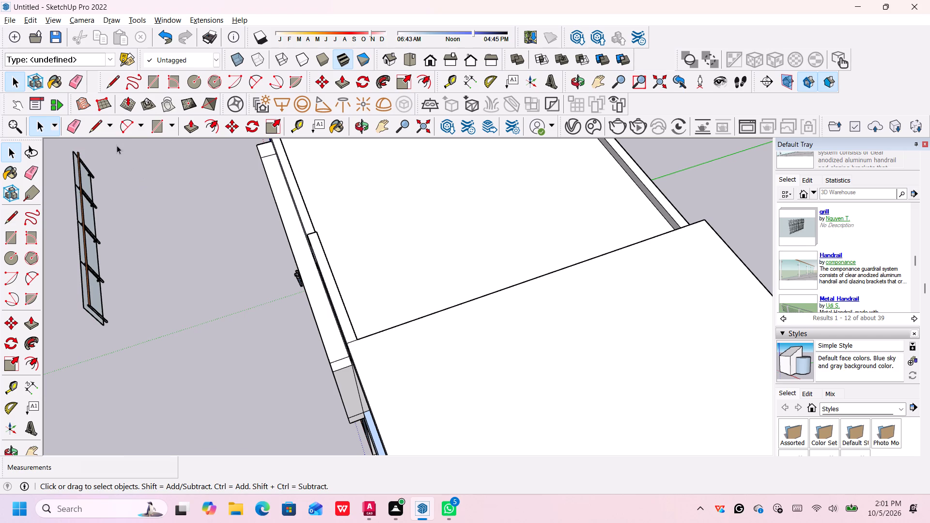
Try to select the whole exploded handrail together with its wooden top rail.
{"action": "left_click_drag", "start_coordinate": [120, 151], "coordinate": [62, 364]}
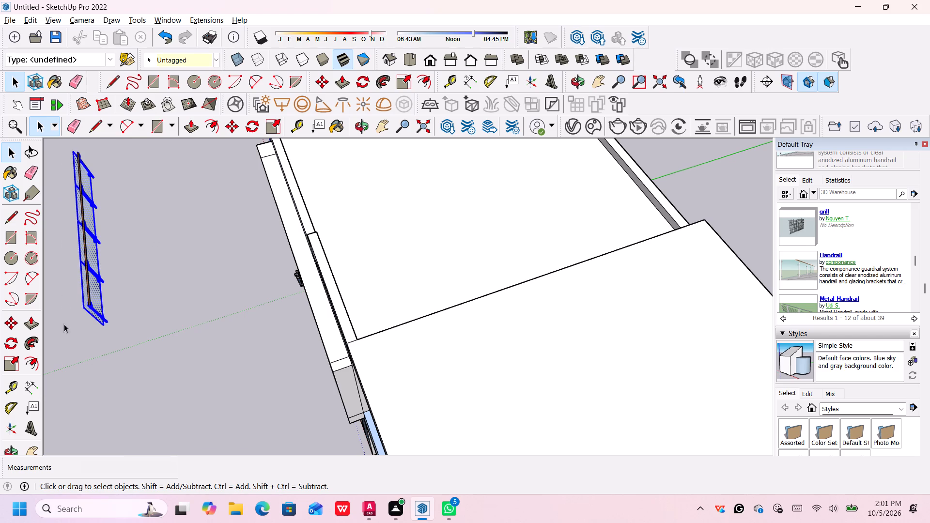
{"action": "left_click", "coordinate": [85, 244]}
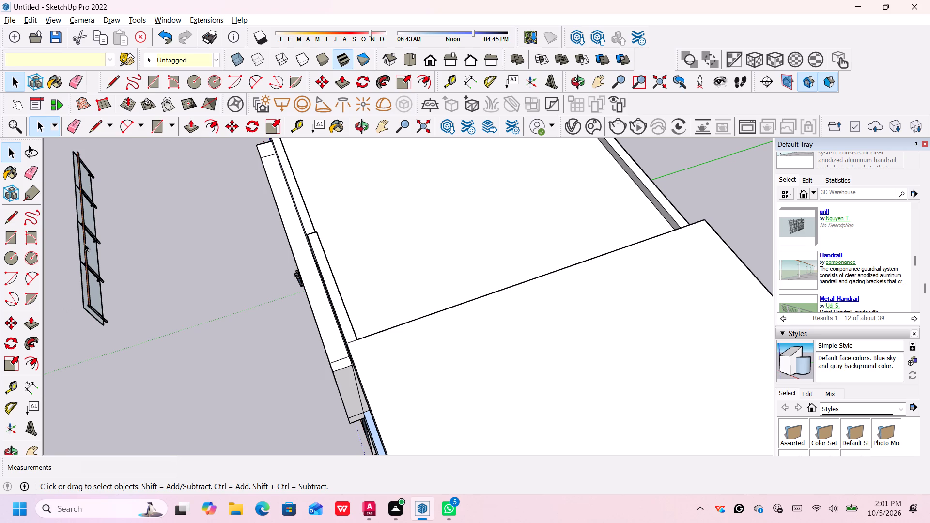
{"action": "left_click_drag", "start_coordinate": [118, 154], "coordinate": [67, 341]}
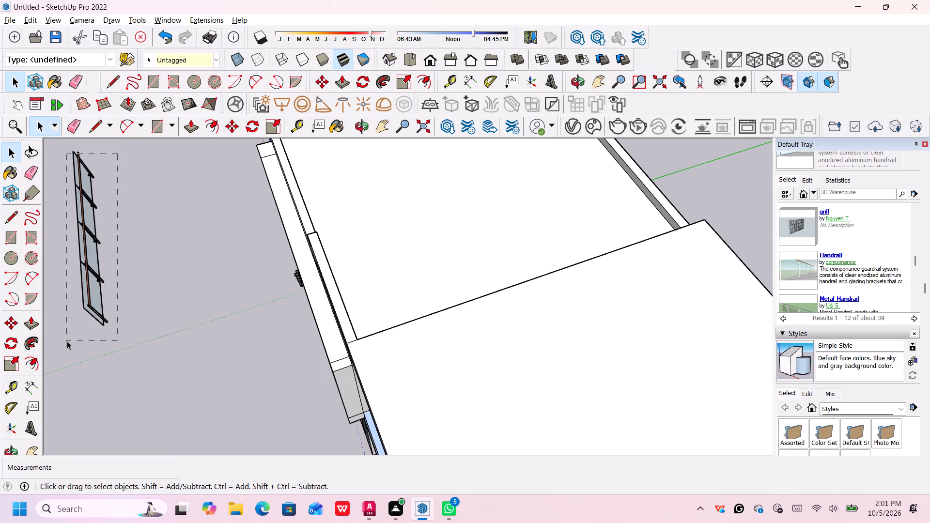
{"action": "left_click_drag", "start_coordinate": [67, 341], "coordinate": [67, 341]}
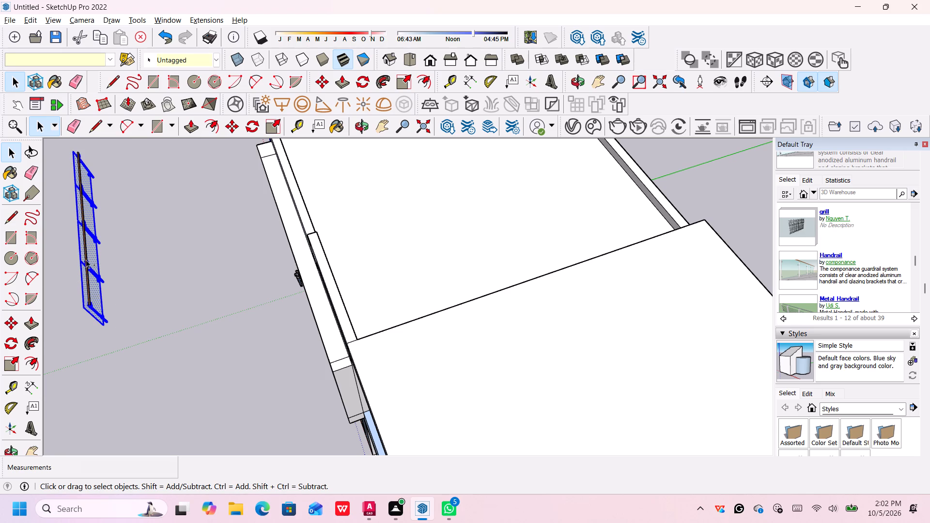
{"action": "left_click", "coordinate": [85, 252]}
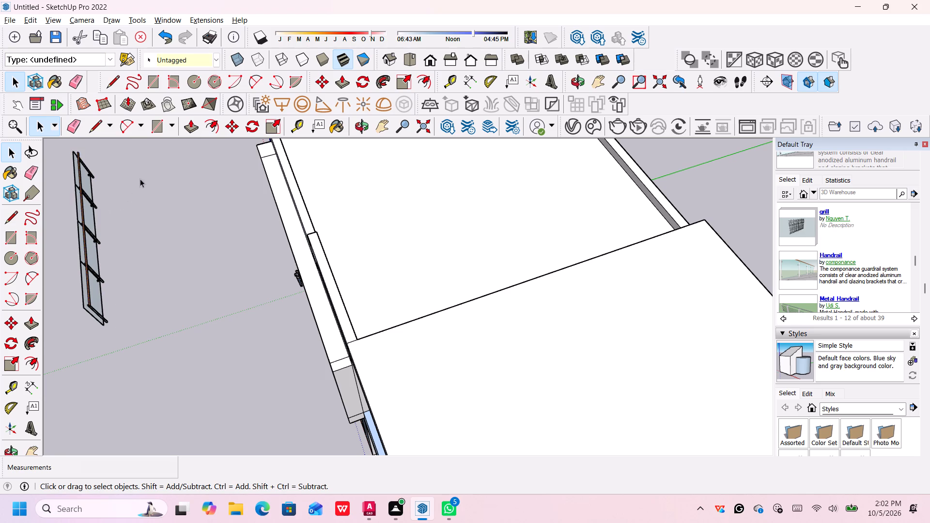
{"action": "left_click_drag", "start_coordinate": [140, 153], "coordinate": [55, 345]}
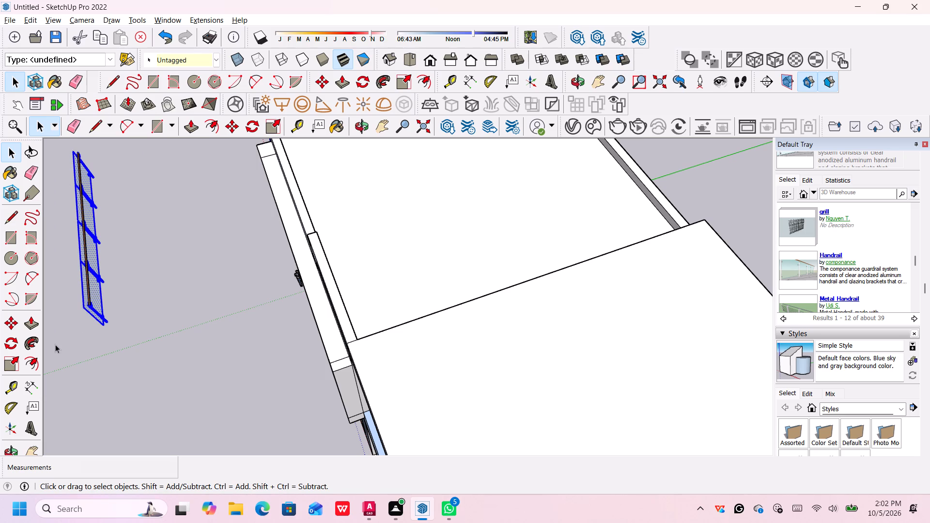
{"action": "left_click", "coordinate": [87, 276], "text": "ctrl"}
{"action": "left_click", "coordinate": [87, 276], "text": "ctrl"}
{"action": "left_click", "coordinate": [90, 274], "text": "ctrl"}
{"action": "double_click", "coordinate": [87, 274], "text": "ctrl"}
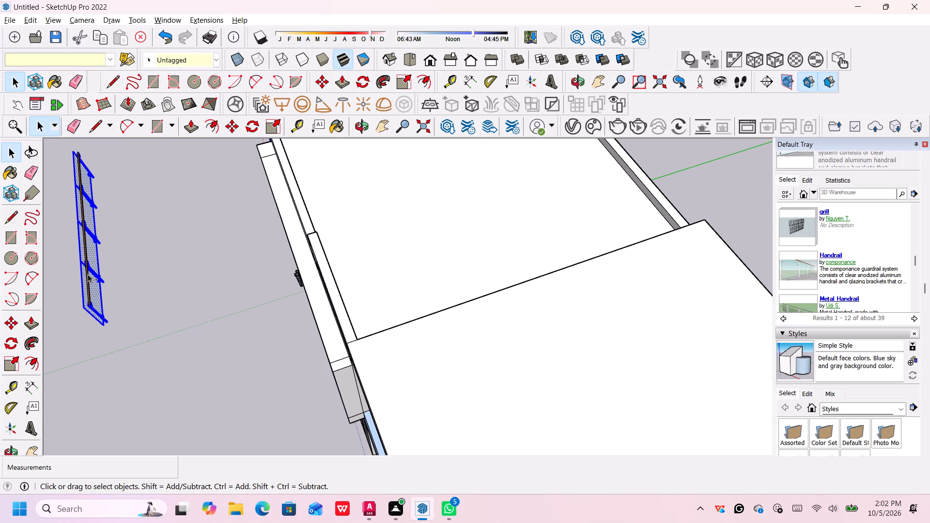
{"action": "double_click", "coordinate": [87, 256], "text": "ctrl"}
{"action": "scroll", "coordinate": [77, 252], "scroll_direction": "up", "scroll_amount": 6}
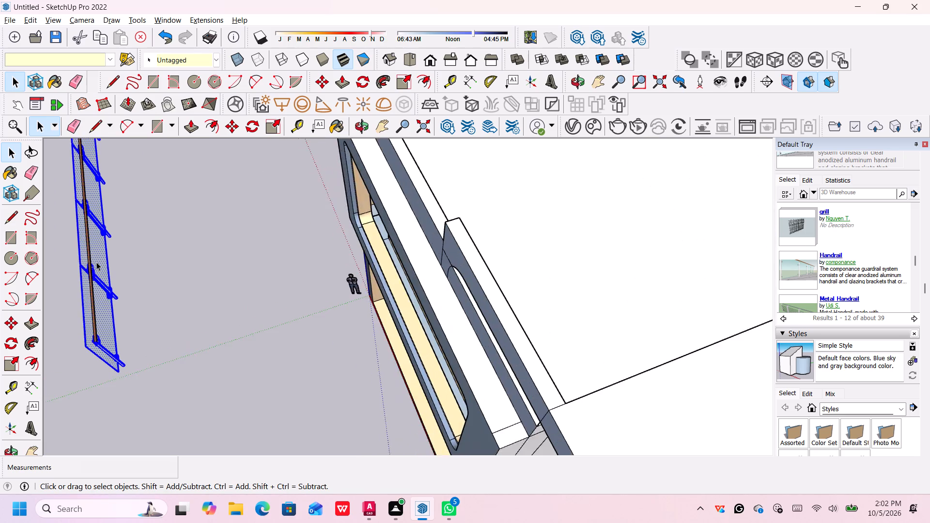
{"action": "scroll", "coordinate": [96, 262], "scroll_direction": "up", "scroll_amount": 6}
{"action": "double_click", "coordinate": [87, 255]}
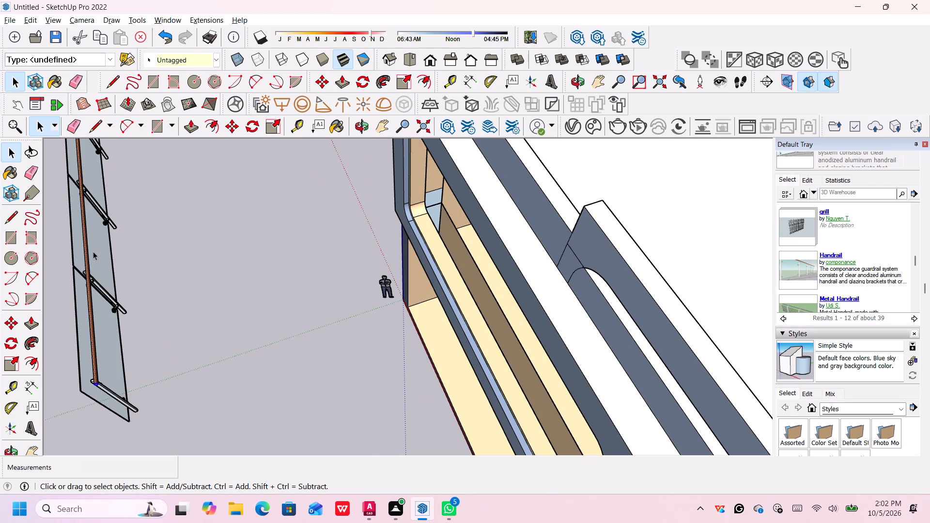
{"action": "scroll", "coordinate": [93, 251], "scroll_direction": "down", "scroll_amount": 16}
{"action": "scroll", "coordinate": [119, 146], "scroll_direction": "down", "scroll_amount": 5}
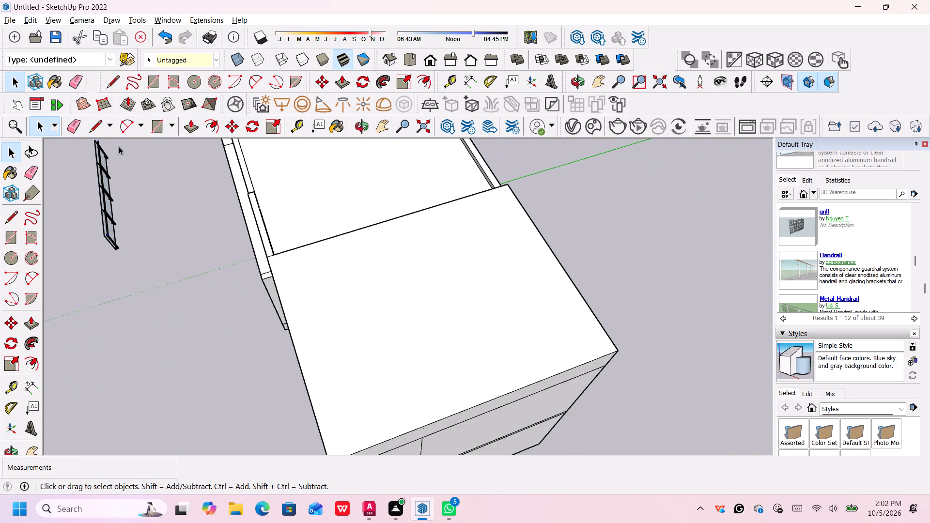
Select all the exploded handrail geometry, add the wooden top rail to the selection, and make it one group.
{"action": "middle_click_drag", "start_coordinate": [119, 147], "coordinate": [127, 173]}
{"action": "left_click_drag", "start_coordinate": [109, 145], "coordinate": [75, 168]}
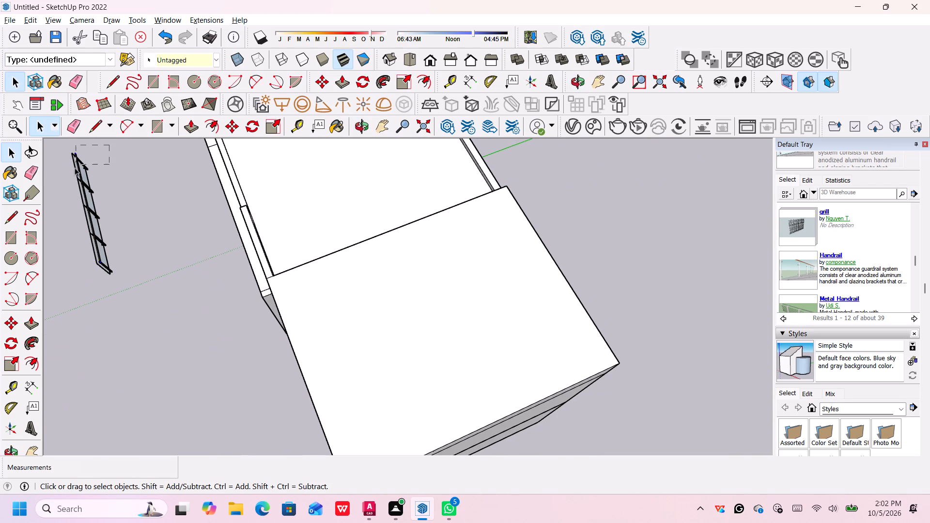
{"action": "left_click_drag", "start_coordinate": [75, 168], "coordinate": [51, 297]}
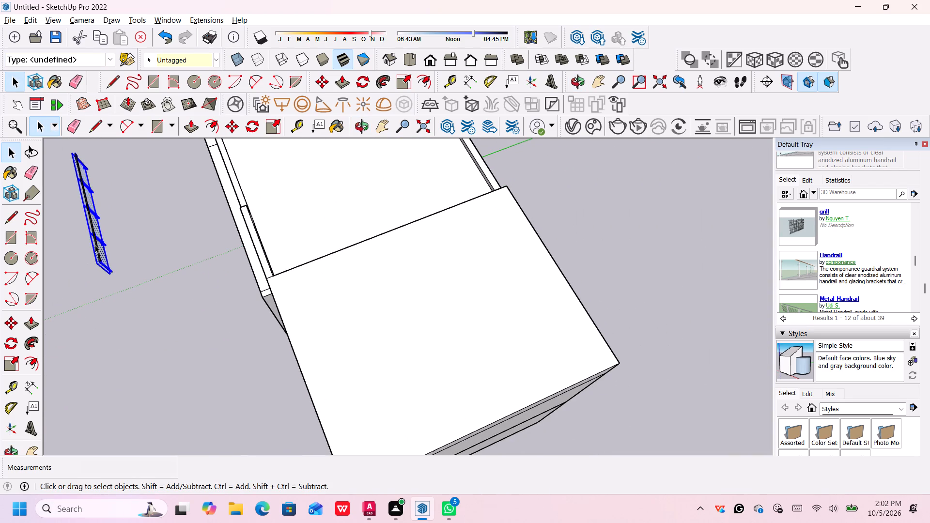
{"action": "scroll", "coordinate": [95, 244], "scroll_direction": "up", "scroll_amount": 9}
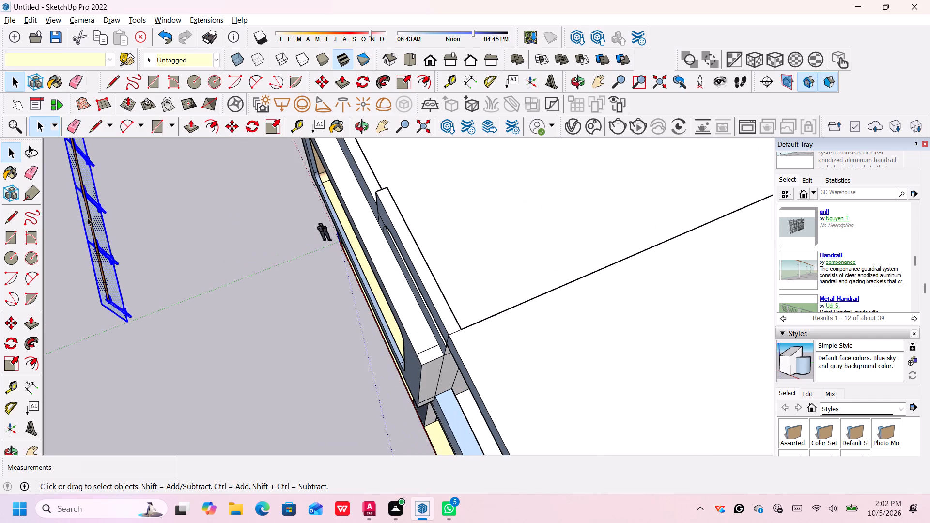
{"action": "left_click", "coordinate": [89, 218], "text": "ctrl"}
{"action": "scroll", "coordinate": [89, 219], "scroll_direction": "up", "scroll_amount": 9, "text": "ctrl"}
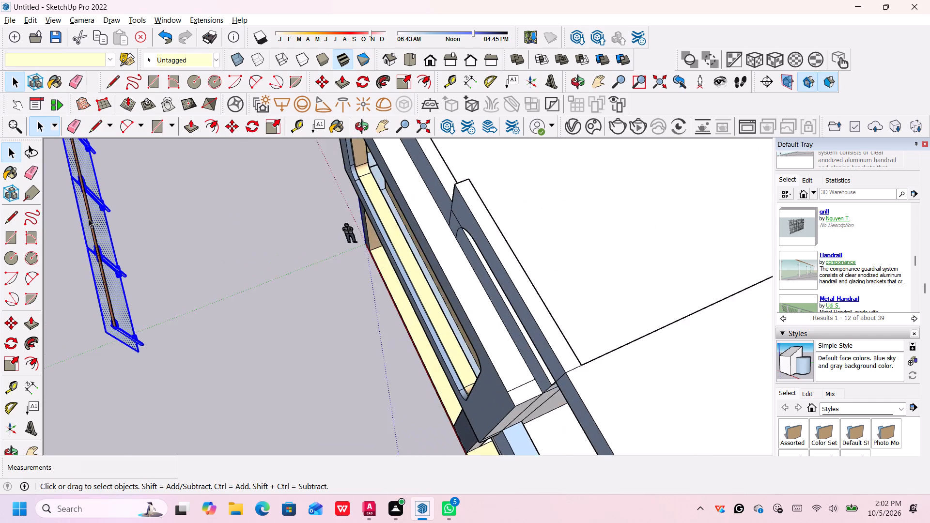
{"action": "scroll", "coordinate": [89, 219], "scroll_direction": "up", "scroll_amount": 13, "text": "ctrl"}
{"action": "left_click", "coordinate": [92, 215], "text": "ctrl"}
{"action": "double_click", "coordinate": [92, 216], "text": "ctrl"}
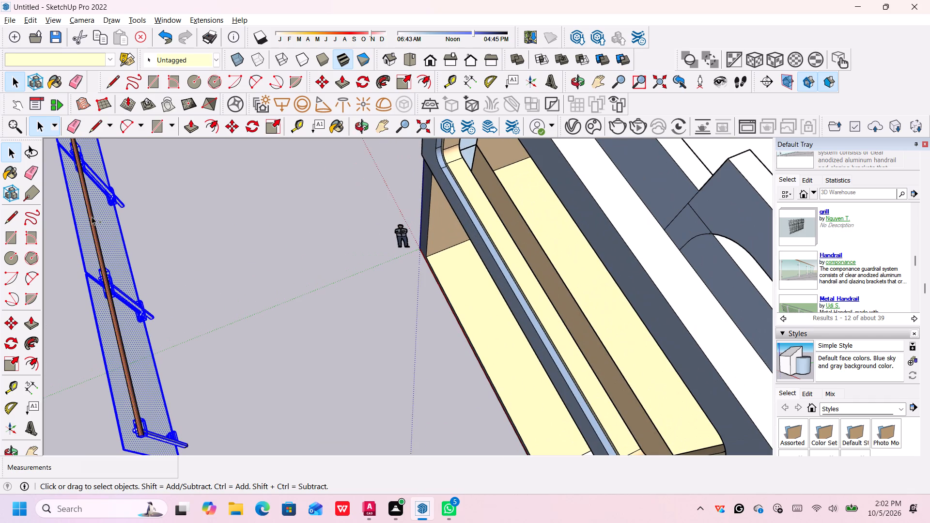
{"action": "scroll", "coordinate": [91, 218], "scroll_direction": "up", "scroll_amount": 20, "text": "ctrl"}
{"action": "scroll", "coordinate": [91, 218], "scroll_direction": "up", "scroll_amount": 6, "text": "ctrl"}
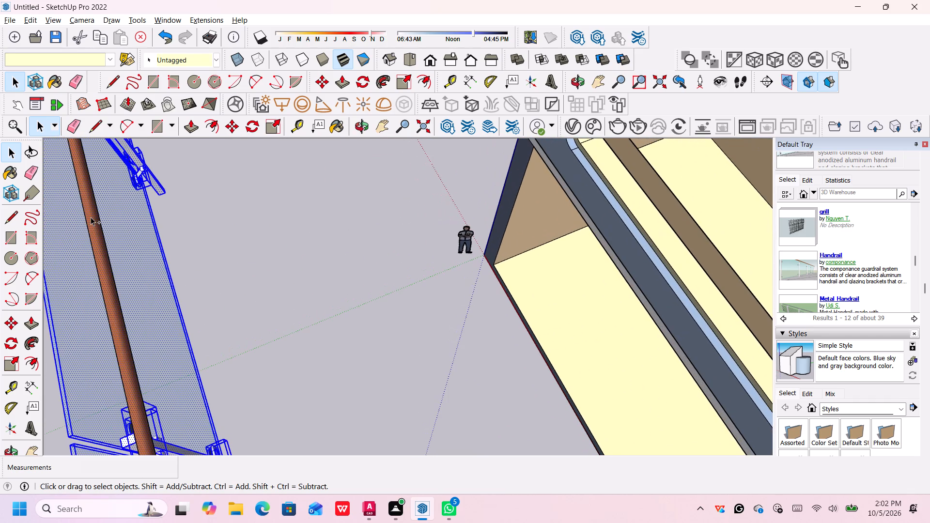
{"action": "double_click", "coordinate": [92, 218], "text": "ctrl"}
{"action": "scroll", "coordinate": [101, 304], "scroll_direction": "down", "scroll_amount": 1, "text": "ctrl"}
{"action": "triple_click", "coordinate": [138, 416], "text": "ctrl"}
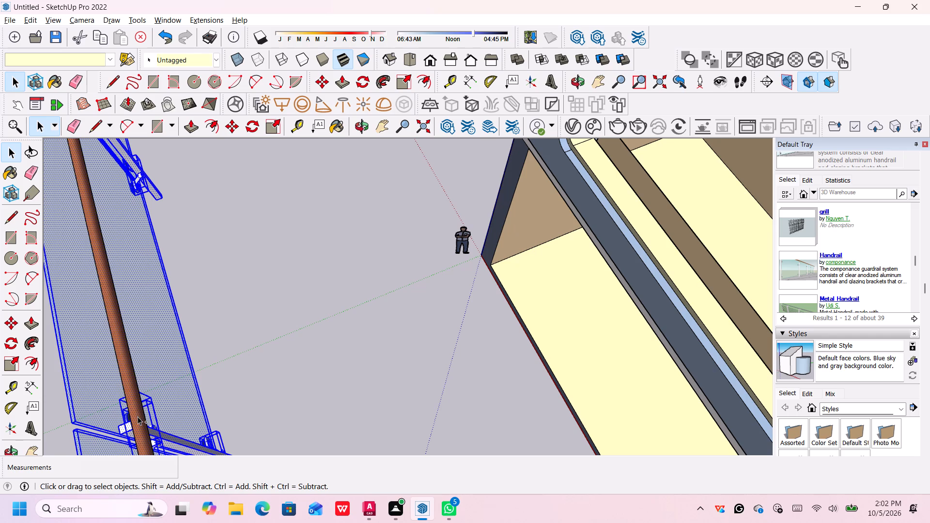
{"action": "right_click", "coordinate": [162, 365]}
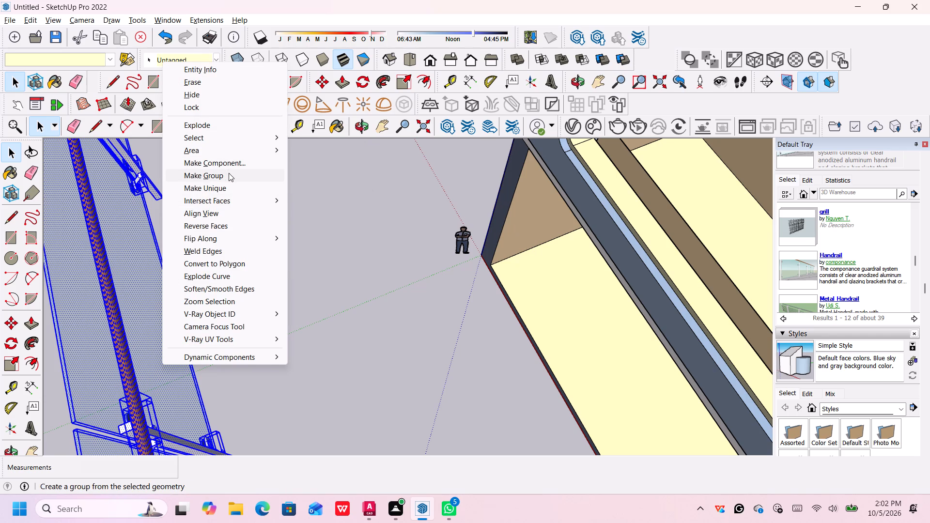
{"action": "left_click", "coordinate": [229, 173]}
Move the grouped handrail by its lower end corner onto the outer front corner endpoint of the roof parapet.
{"action": "scroll", "coordinate": [241, 262], "scroll_direction": "down", "scroll_amount": 8}
{"action": "middle_click_drag", "start_coordinate": [278, 320], "coordinate": [384, 275]}
{"action": "middle_click_drag", "start_coordinate": [347, 295], "coordinate": [377, 274]}
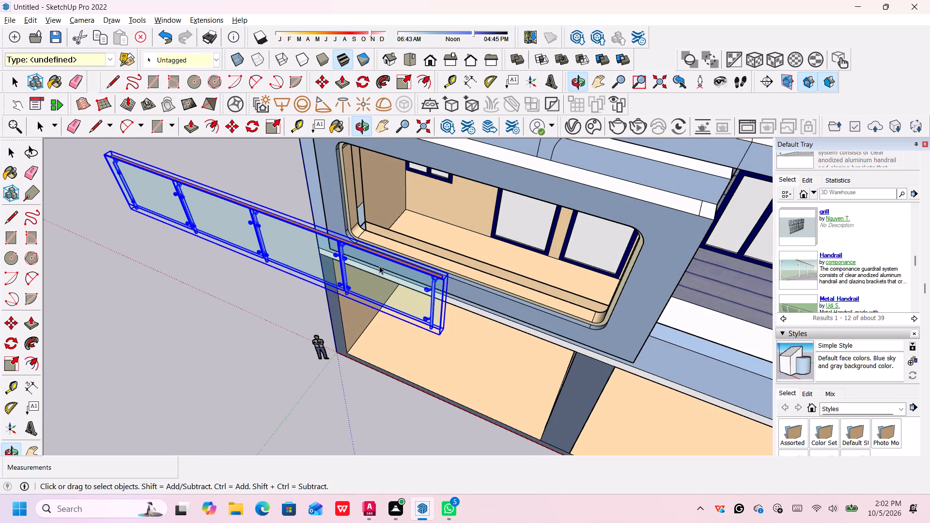
{"action": "scroll", "coordinate": [455, 343], "scroll_direction": "down", "scroll_amount": 3}
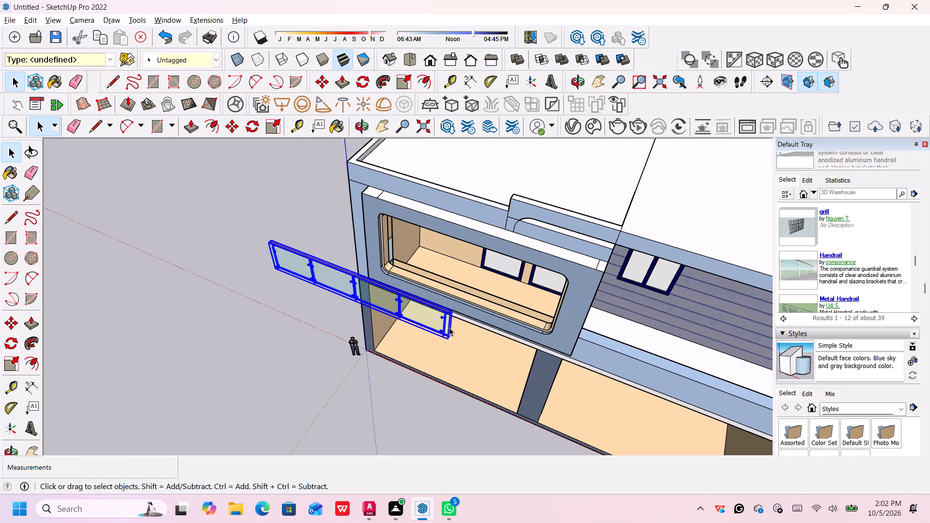
{"action": "scroll", "coordinate": [449, 328], "scroll_direction": "up", "scroll_amount": 5}
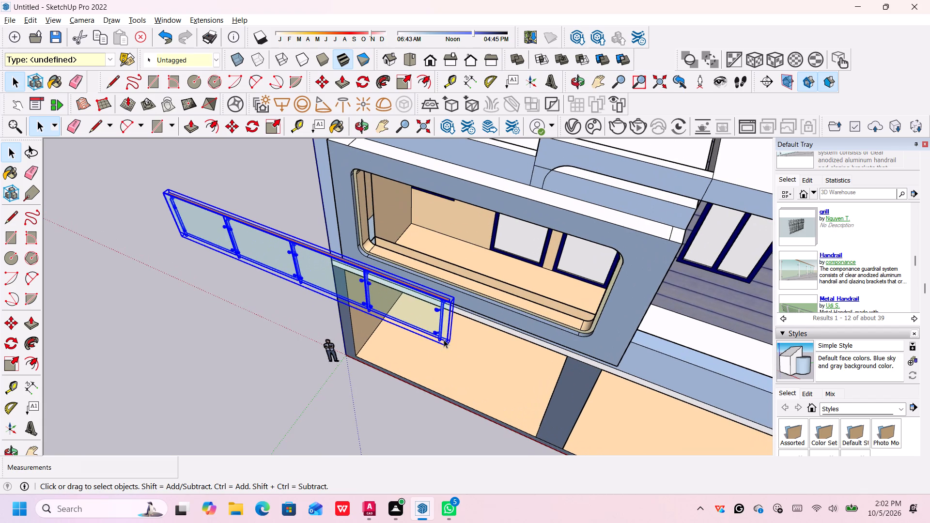
{"action": "middle_click_drag", "start_coordinate": [446, 335], "coordinate": [495, 275]}
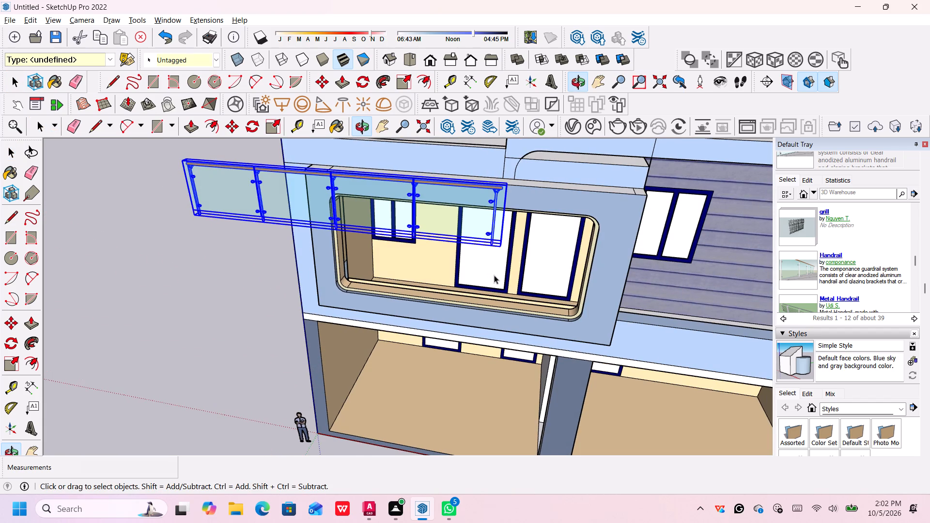
{"action": "middle_click_drag", "start_coordinate": [478, 235], "coordinate": [514, 280]}
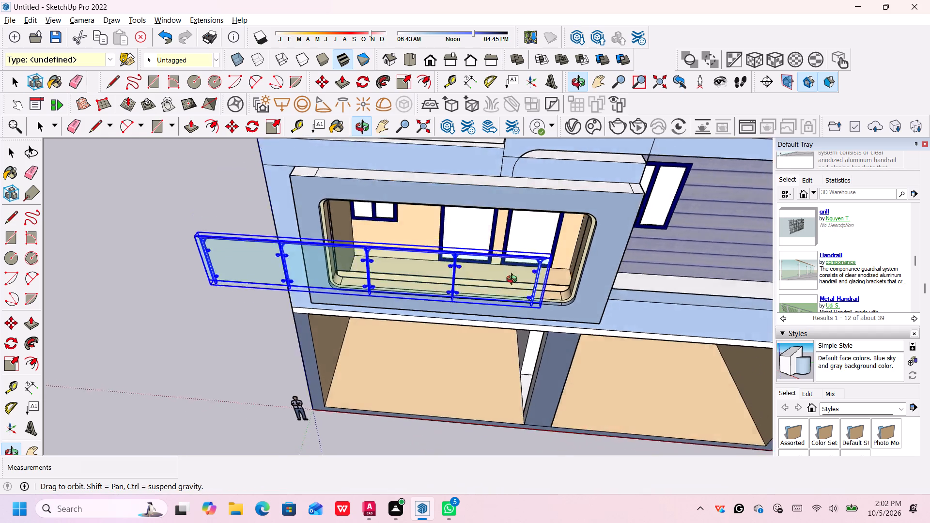
{"action": "middle_click_drag", "start_coordinate": [514, 280], "coordinate": [536, 290]}
{"action": "middle_click_drag", "start_coordinate": [482, 275], "coordinate": [498, 259]}
{"action": "middle_click_drag", "start_coordinate": [504, 256], "coordinate": [528, 238]}
{"action": "middle_click", "coordinate": [462, 242]}
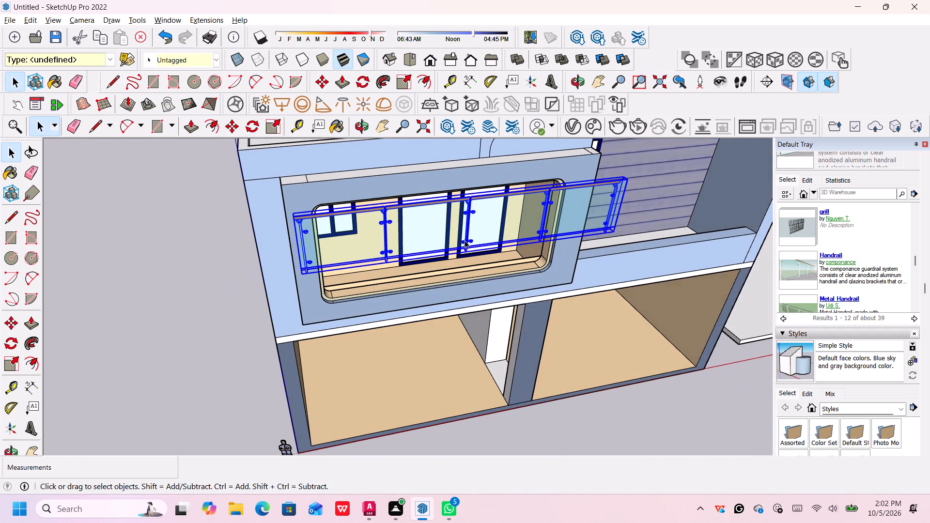
{"action": "scroll", "coordinate": [465, 241], "scroll_direction": "up", "scroll_amount": 5}
{"action": "scroll", "coordinate": [467, 237], "scroll_direction": "down", "scroll_amount": 5}
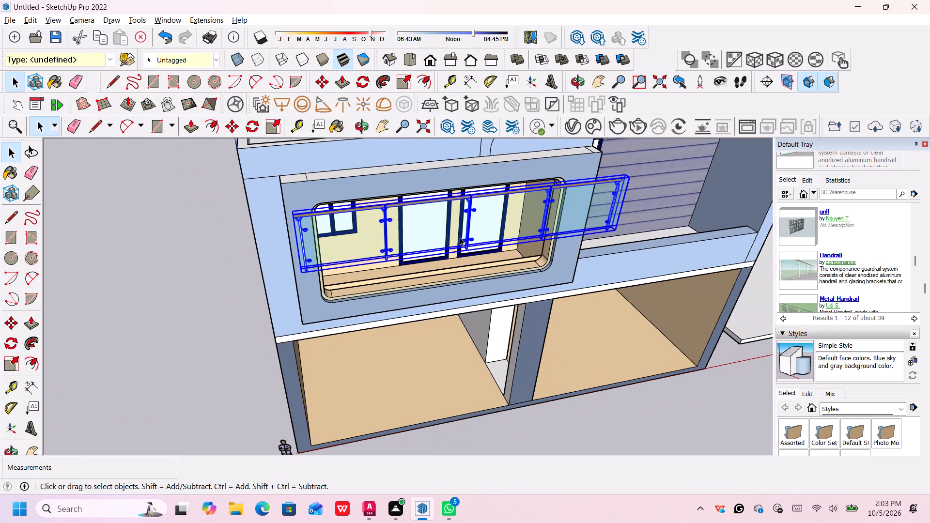
{"action": "left_click", "coordinate": [460, 237]}
{"action": "left_click", "coordinate": [234, 126]}
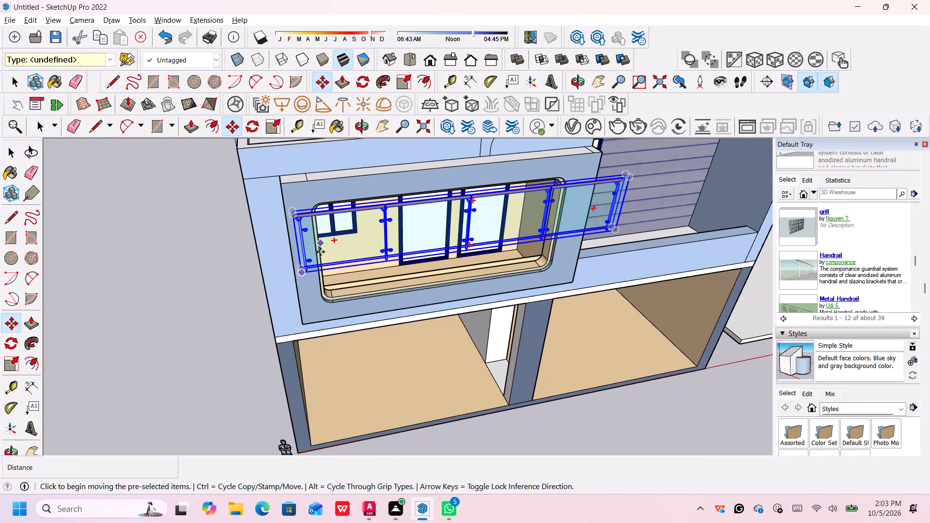
{"action": "scroll", "coordinate": [300, 274], "scroll_direction": "up", "scroll_amount": 13}
{"action": "scroll", "coordinate": [309, 265], "scroll_direction": "down", "scroll_amount": 6}
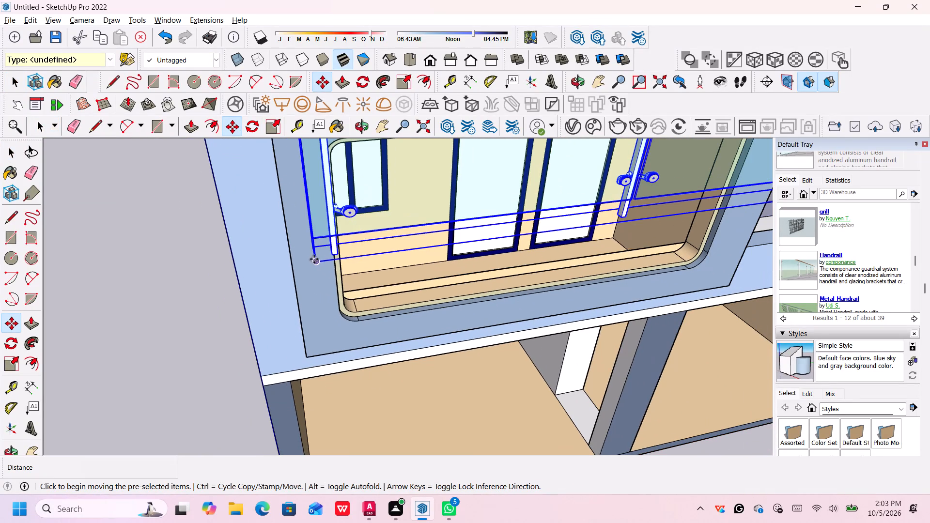
{"action": "left_click", "coordinate": [317, 261]}
{"action": "scroll", "coordinate": [282, 203], "scroll_direction": "down", "scroll_amount": 4}
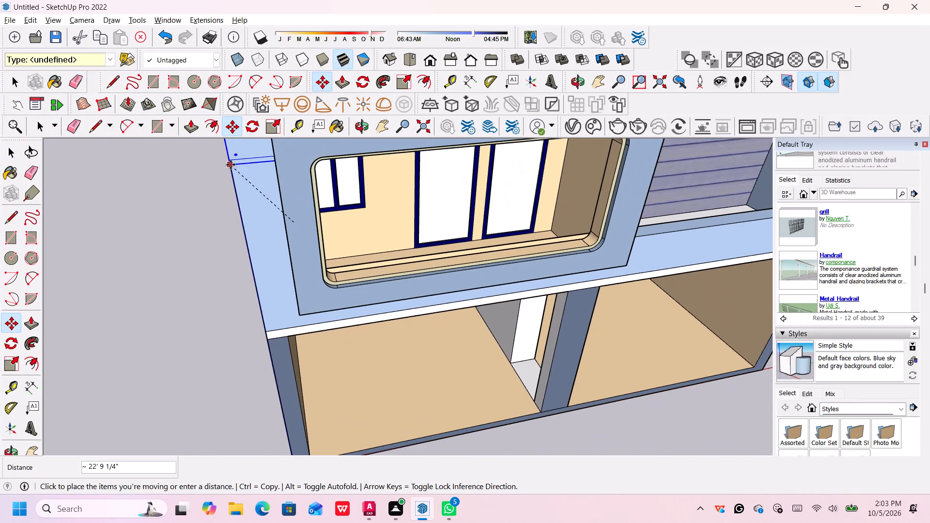
{"action": "middle_click_drag", "start_coordinate": [232, 165], "coordinate": [301, 252]}
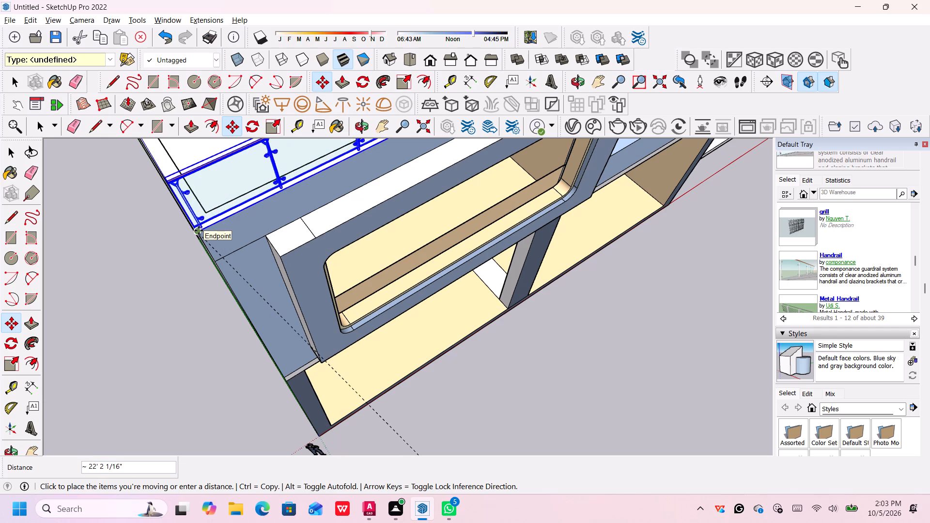
{"action": "left_click", "coordinate": [199, 231]}
Examine the handrail's placement on the roof parapet and its fit beside the raised frame from the front.
{"action": "scroll", "coordinate": [325, 218], "scroll_direction": "down", "scroll_amount": 5}
{"action": "scroll", "coordinate": [475, 196], "scroll_direction": "down", "scroll_amount": 1}
{"action": "middle_click_drag", "start_coordinate": [475, 194], "coordinate": [347, 227]}
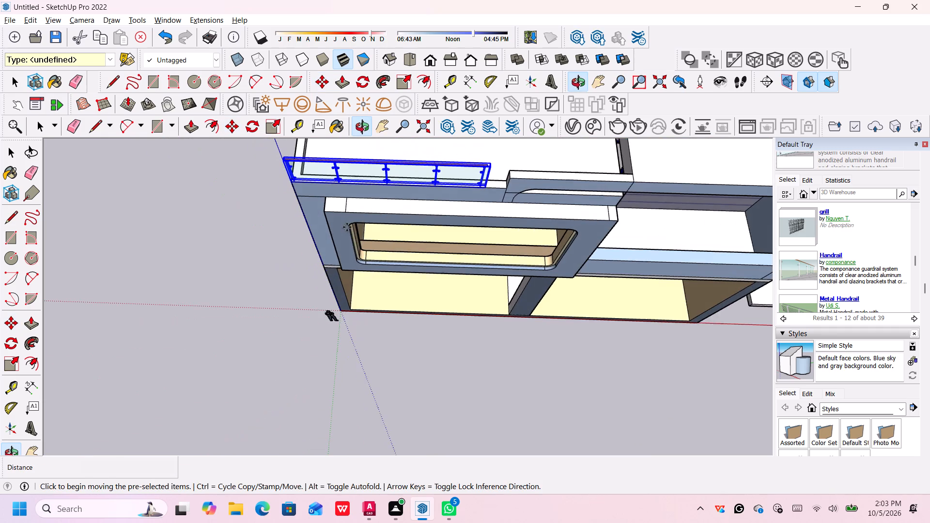
{"action": "scroll", "coordinate": [444, 205], "scroll_direction": "up", "scroll_amount": 3}
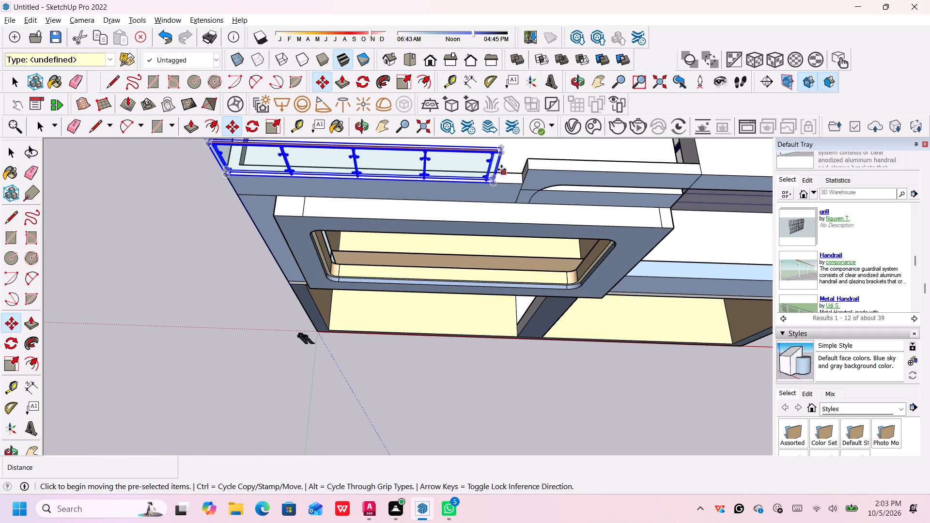
{"action": "scroll", "coordinate": [497, 169], "scroll_direction": "up", "scroll_amount": 2}
{"action": "middle_click_drag", "start_coordinate": [504, 185], "coordinate": [503, 148]}
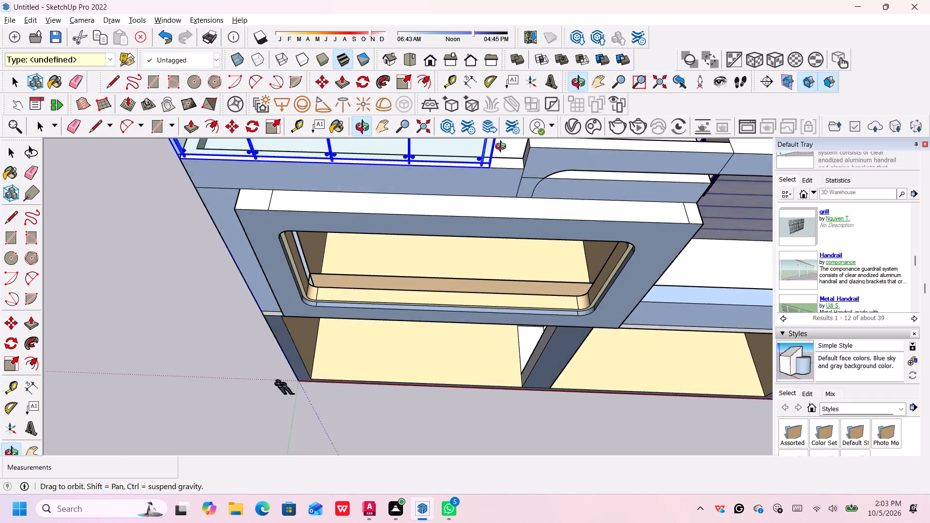
{"action": "middle_click_drag", "start_coordinate": [503, 148], "coordinate": [504, 144]}
{"action": "scroll", "coordinate": [508, 168], "scroll_direction": "down", "scroll_amount": 12}
{"action": "middle_click_drag", "start_coordinate": [595, 231], "coordinate": [583, 159]}
{"action": "scroll", "coordinate": [511, 181], "scroll_direction": "down", "scroll_amount": 18}
{"action": "middle_click_drag", "start_coordinate": [480, 168], "coordinate": [486, 142]}
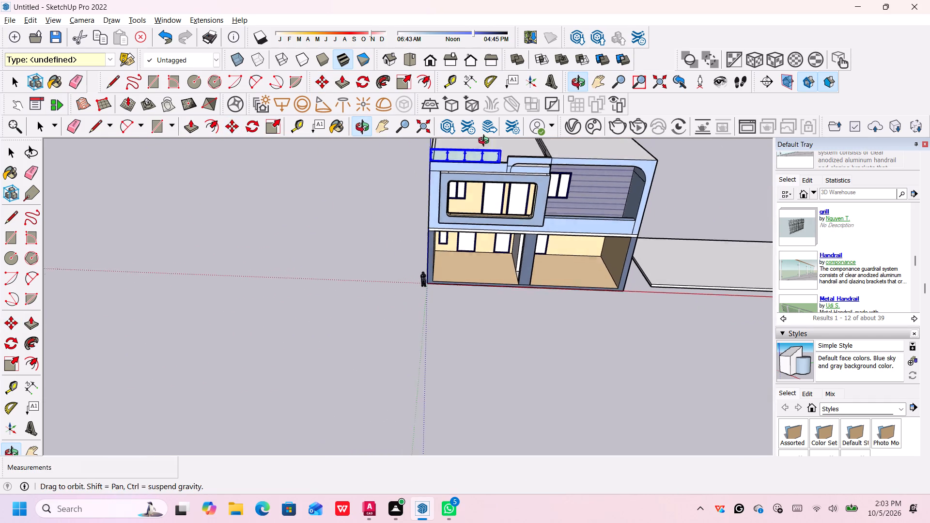
{"action": "middle_click_drag", "start_coordinate": [486, 142], "coordinate": [486, 140]}
{"action": "middle_click_drag", "start_coordinate": [577, 215], "coordinate": [573, 187]}
{"action": "middle_click", "coordinate": [573, 186]}
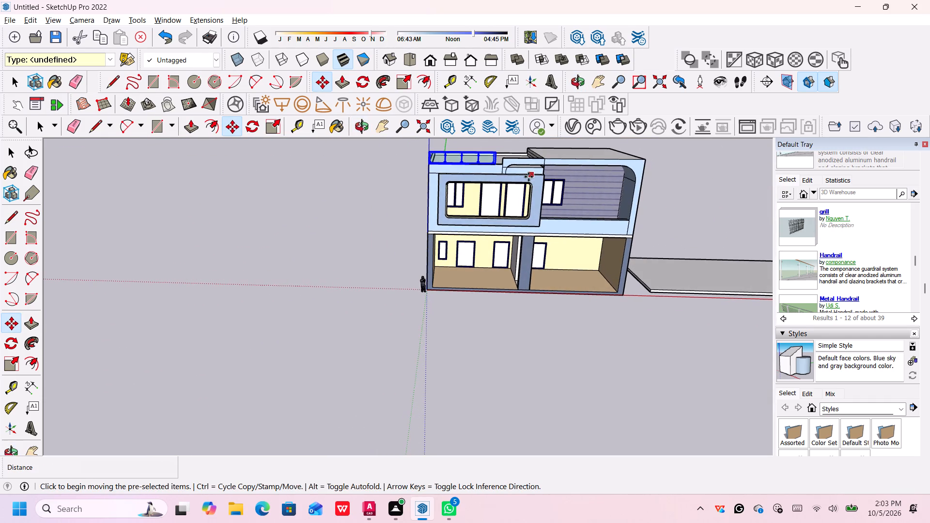
Examine the handrail on the front parapet and browse the handrail models in the 3D Warehouse results.
{"action": "middle_click_drag", "start_coordinate": [518, 183], "coordinate": [518, 157]}
{"action": "scroll", "coordinate": [493, 167], "scroll_direction": "up", "scroll_amount": 12}
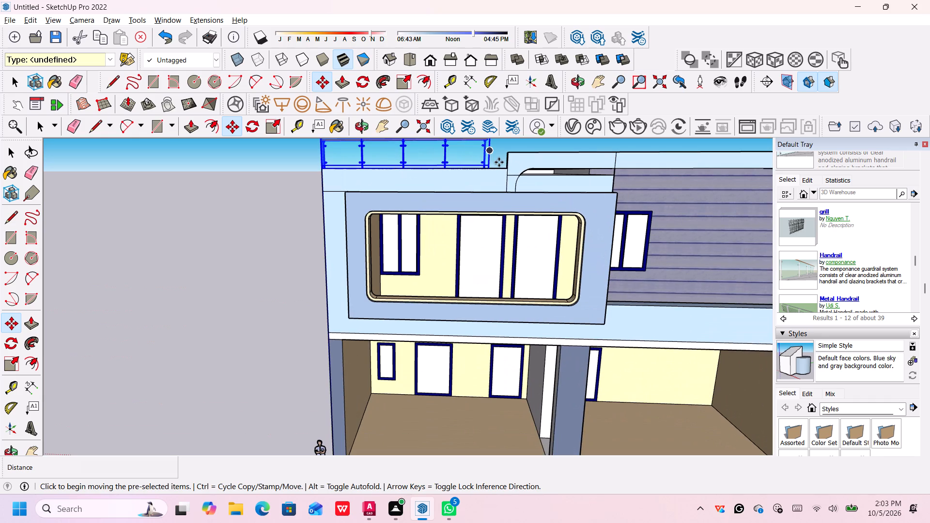
{"action": "scroll", "coordinate": [846, 273], "scroll_direction": "down", "scroll_amount": 2}
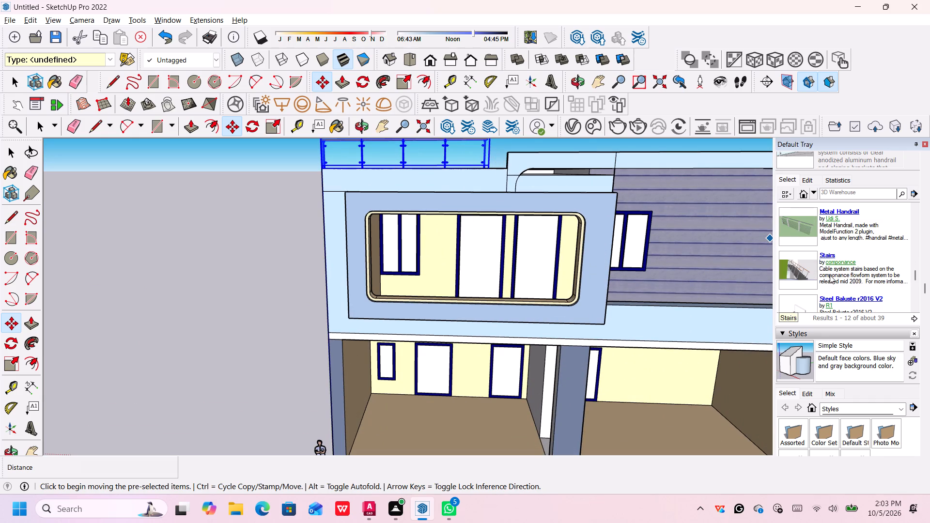
{"action": "scroll", "coordinate": [830, 275], "scroll_direction": "down", "scroll_amount": 5}
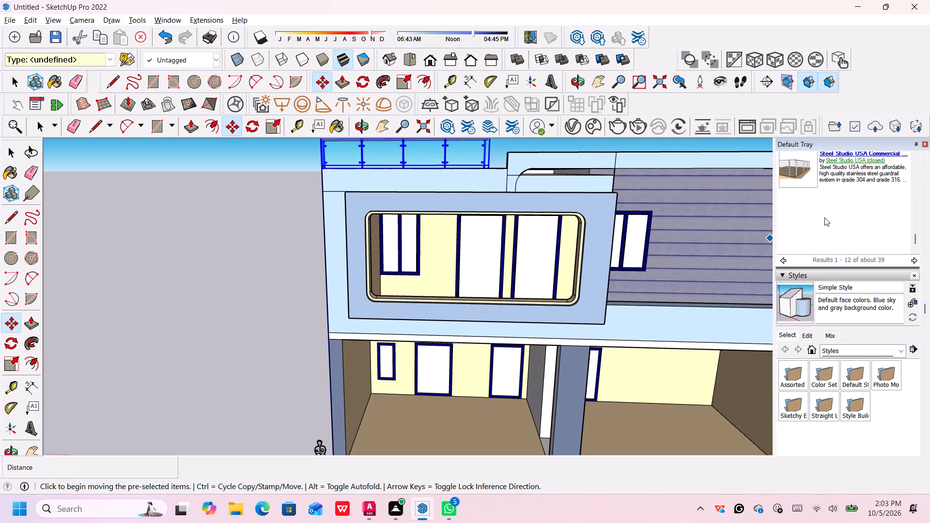
{"action": "scroll", "coordinate": [805, 191], "scroll_direction": "up", "scroll_amount": 1}
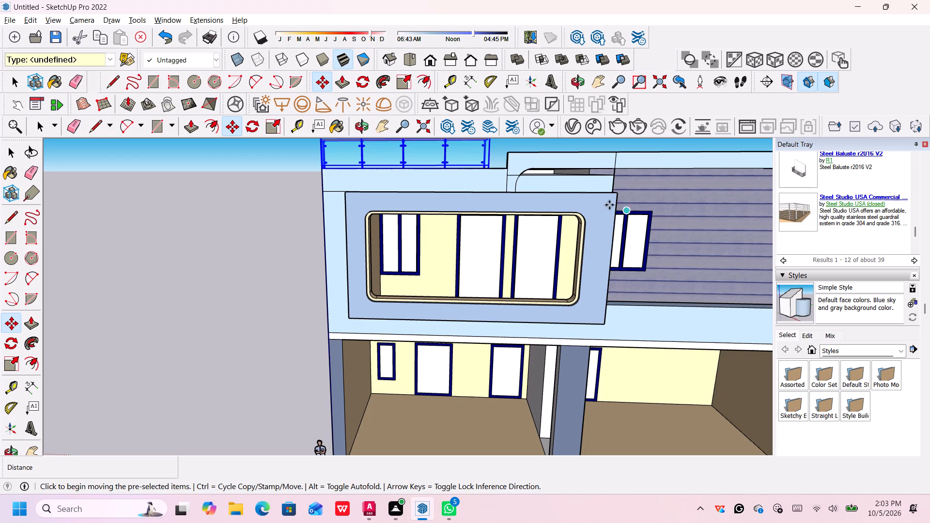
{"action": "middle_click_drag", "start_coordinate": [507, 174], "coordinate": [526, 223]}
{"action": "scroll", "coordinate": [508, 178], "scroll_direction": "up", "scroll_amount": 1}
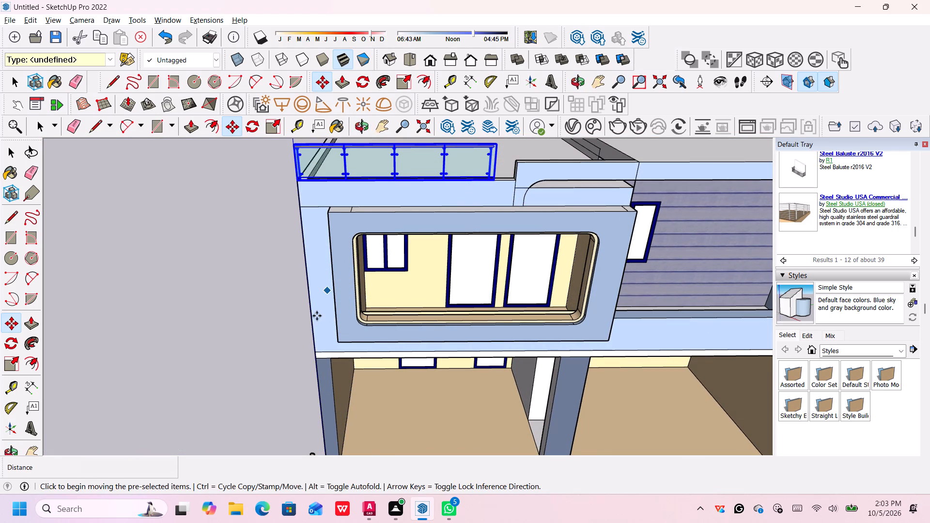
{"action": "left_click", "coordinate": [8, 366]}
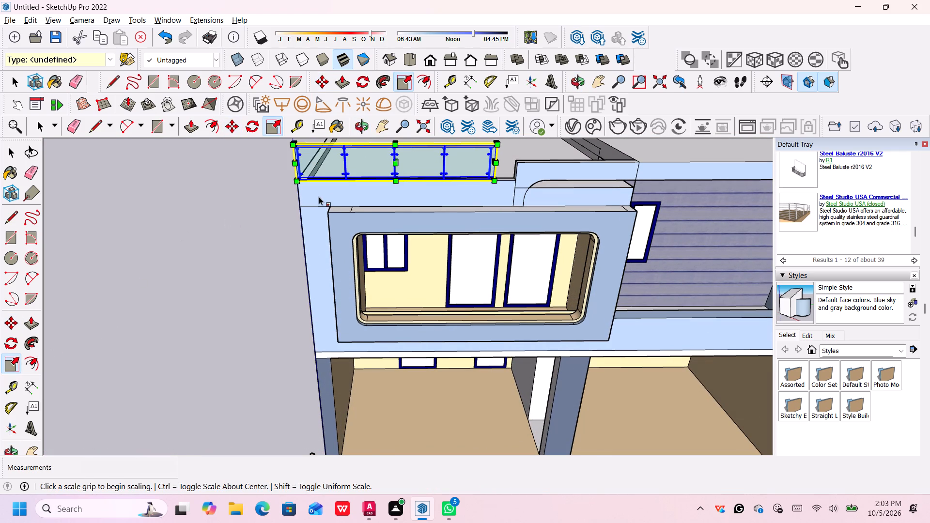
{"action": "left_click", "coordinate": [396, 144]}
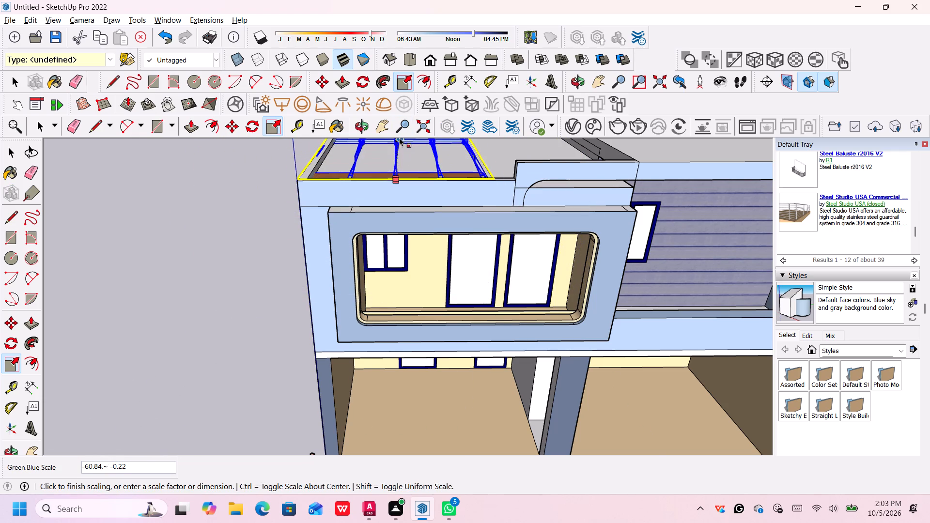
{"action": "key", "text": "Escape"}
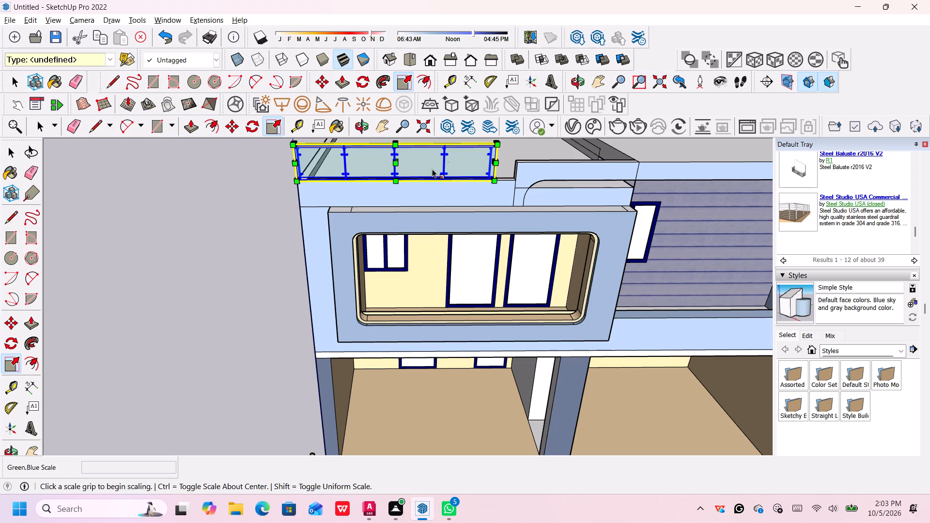
Scale the grouped handrail in depth and height from its upper middle grip, to green and blue factors of about -2.21 and 0.64.
{"action": "scroll", "coordinate": [425, 177], "scroll_direction": "up", "scroll_amount": 5}
{"action": "middle_click_drag", "start_coordinate": [413, 156], "coordinate": [425, 212]}
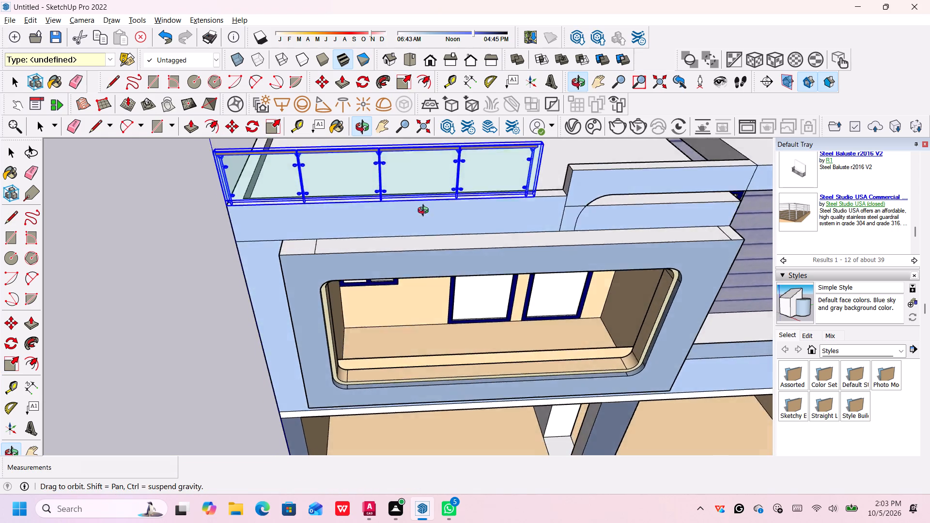
{"action": "middle_click_drag", "start_coordinate": [425, 212], "coordinate": [414, 236]}
{"action": "scroll", "coordinate": [394, 204], "scroll_direction": "up", "scroll_amount": 5}
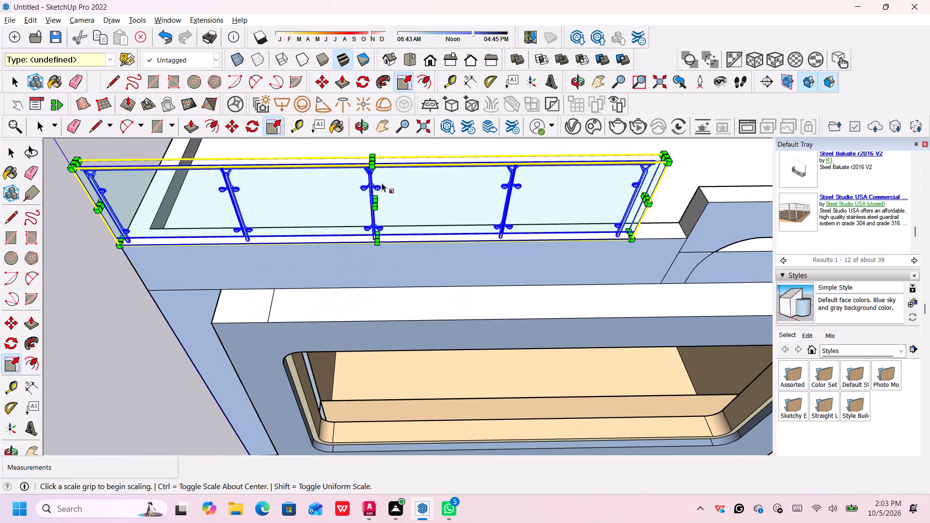
{"action": "scroll", "coordinate": [381, 183], "scroll_direction": "up", "scroll_amount": 4}
{"action": "left_click", "coordinate": [370, 158]}
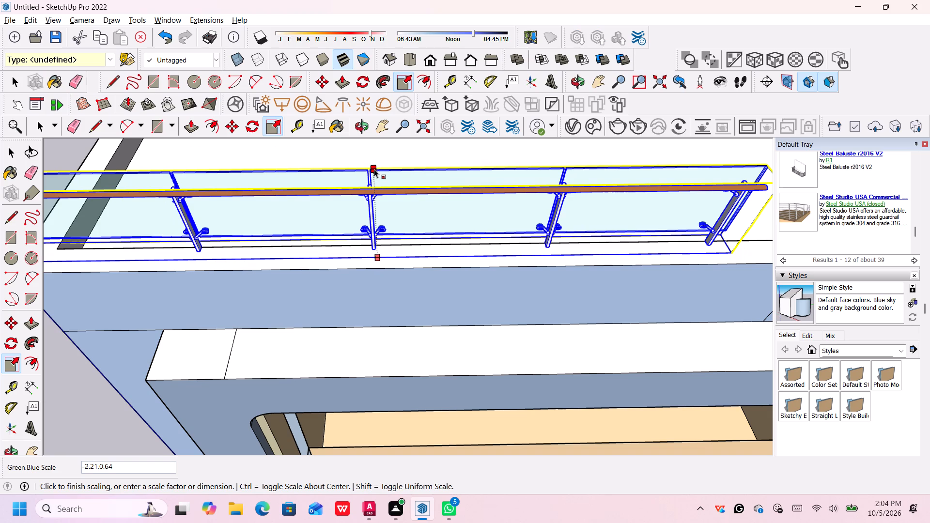
{"action": "left_click", "coordinate": [374, 169]}
Scale the handrail in length and height from its far end grip to the raised parapet corner, about 1.11 and 0.70.
{"action": "scroll", "coordinate": [466, 206], "scroll_direction": "down", "scroll_amount": 5}
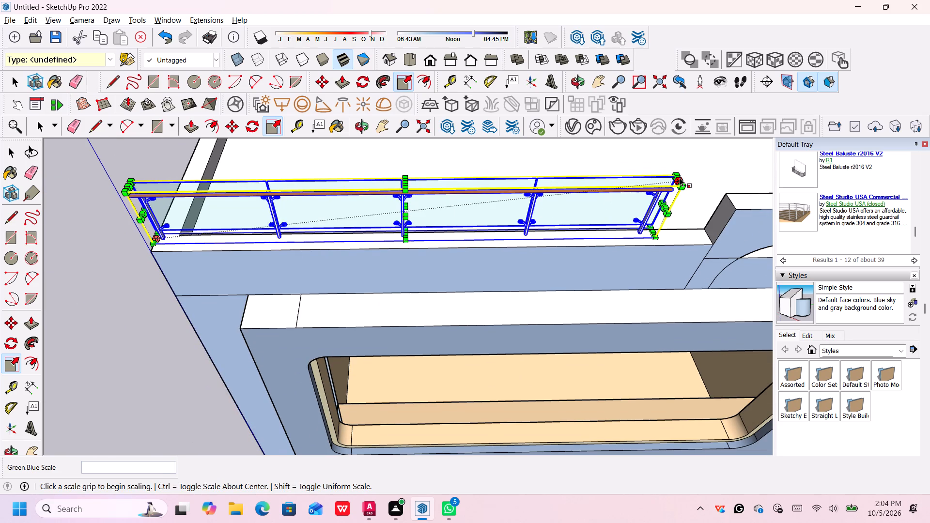
{"action": "middle_click_drag", "start_coordinate": [689, 185], "coordinate": [587, 197]}
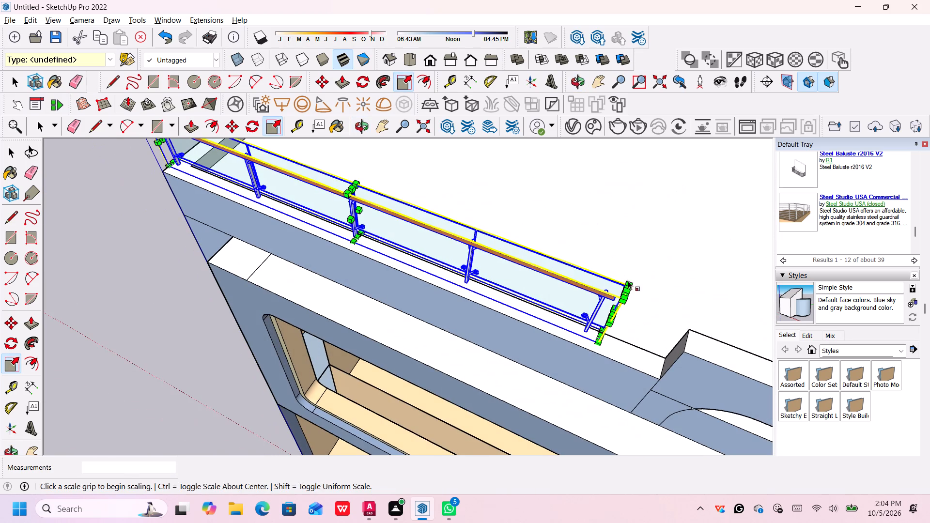
{"action": "left_click", "coordinate": [627, 292]}
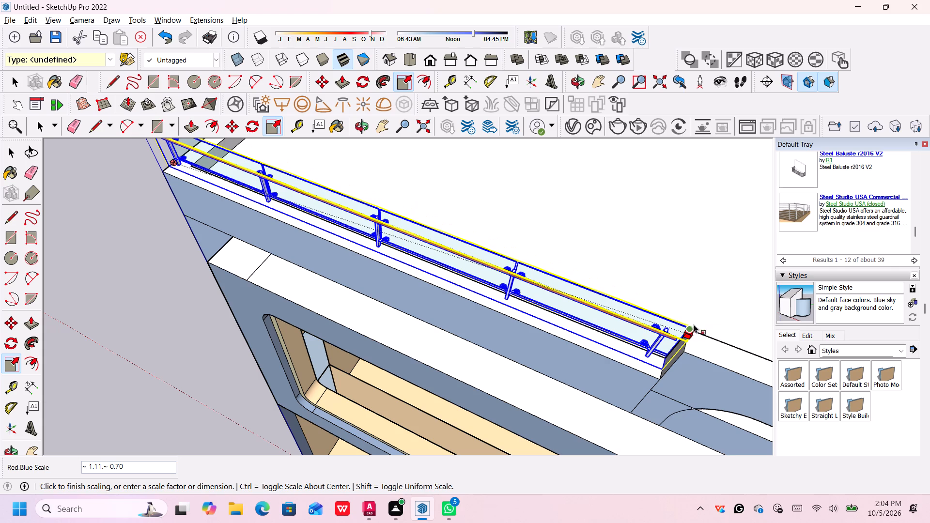
{"action": "left_click", "coordinate": [692, 328]}
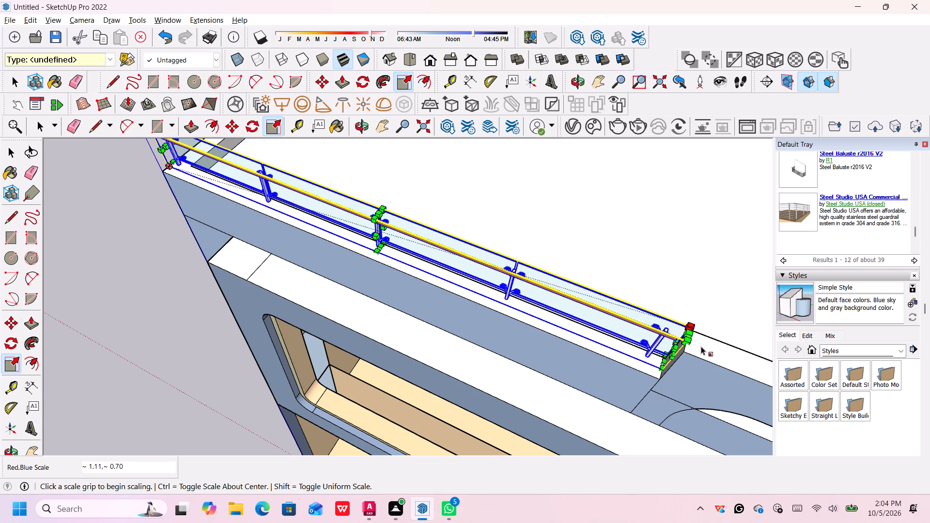
{"action": "scroll", "coordinate": [699, 343], "scroll_direction": "down", "scroll_amount": 4}
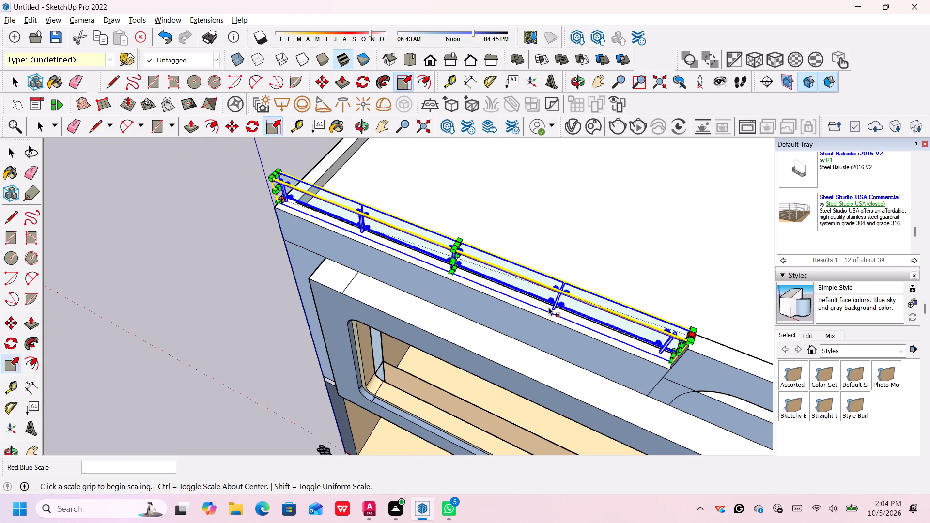
{"action": "scroll", "coordinate": [562, 311], "scroll_direction": "down", "scroll_amount": 1}
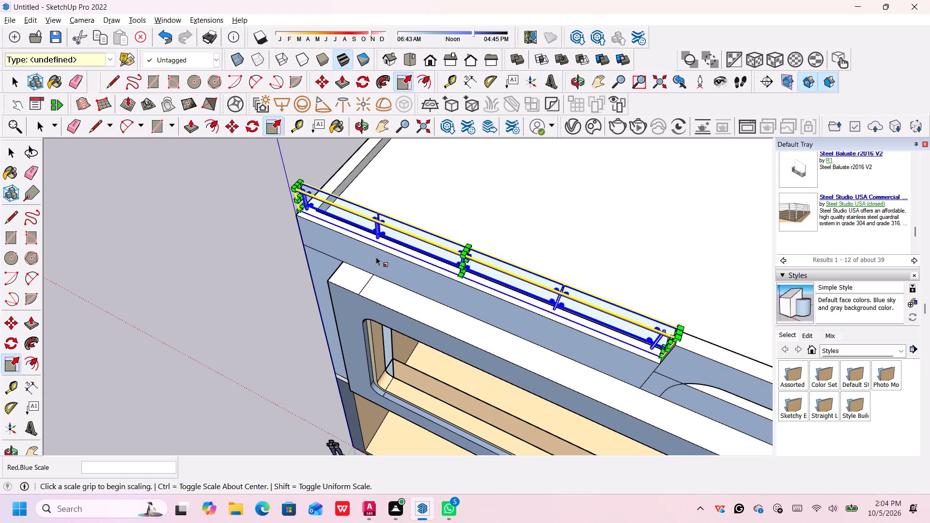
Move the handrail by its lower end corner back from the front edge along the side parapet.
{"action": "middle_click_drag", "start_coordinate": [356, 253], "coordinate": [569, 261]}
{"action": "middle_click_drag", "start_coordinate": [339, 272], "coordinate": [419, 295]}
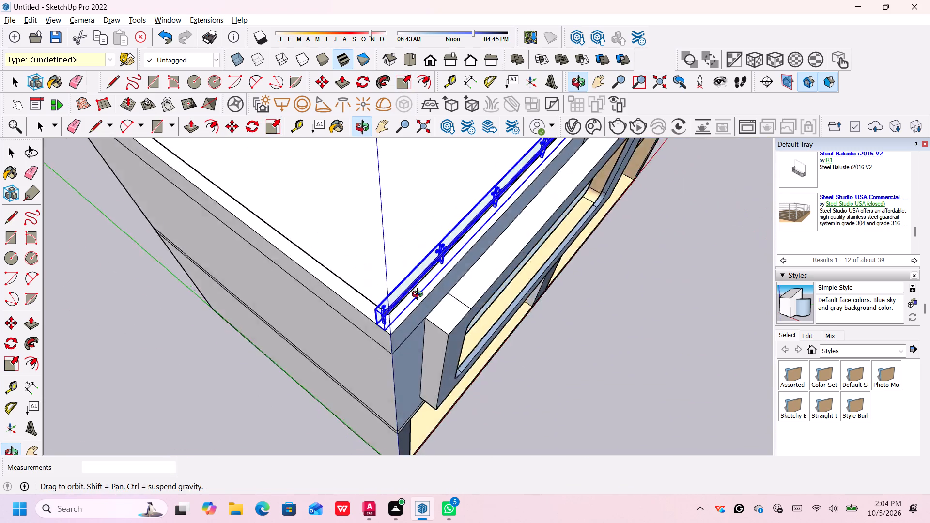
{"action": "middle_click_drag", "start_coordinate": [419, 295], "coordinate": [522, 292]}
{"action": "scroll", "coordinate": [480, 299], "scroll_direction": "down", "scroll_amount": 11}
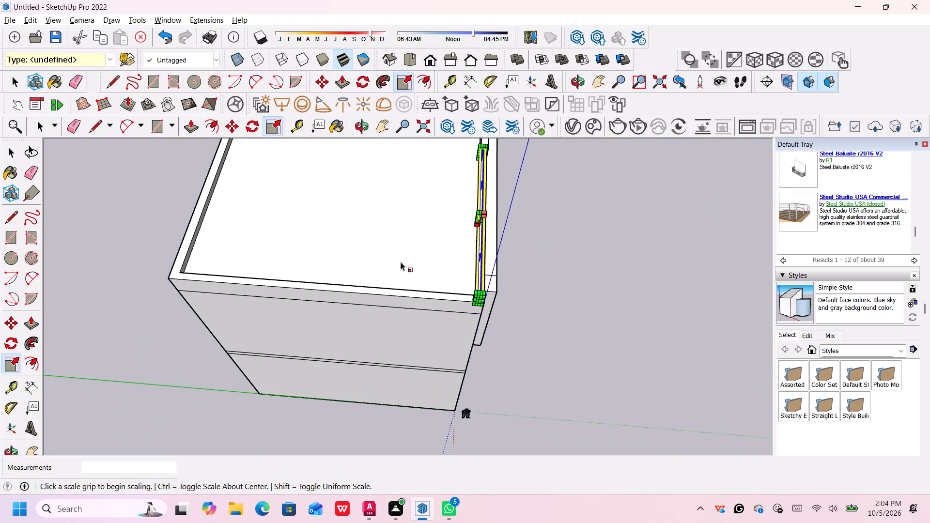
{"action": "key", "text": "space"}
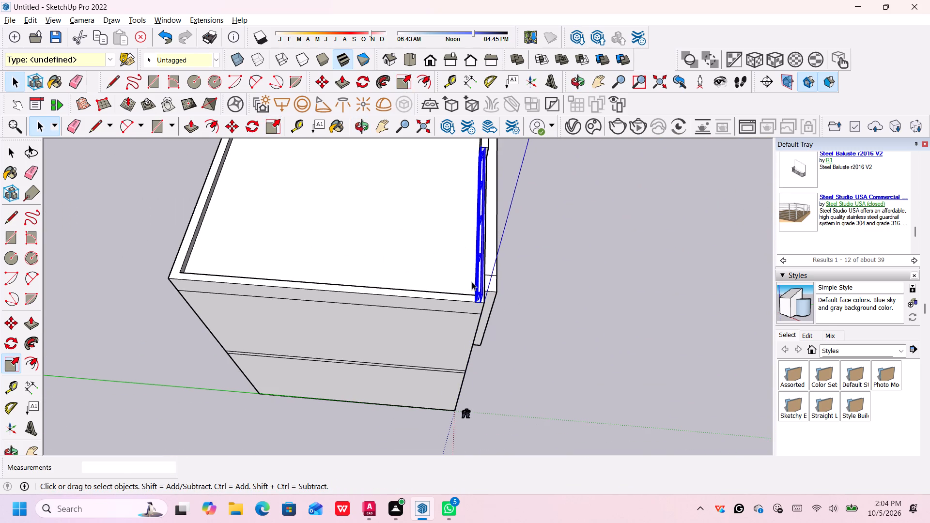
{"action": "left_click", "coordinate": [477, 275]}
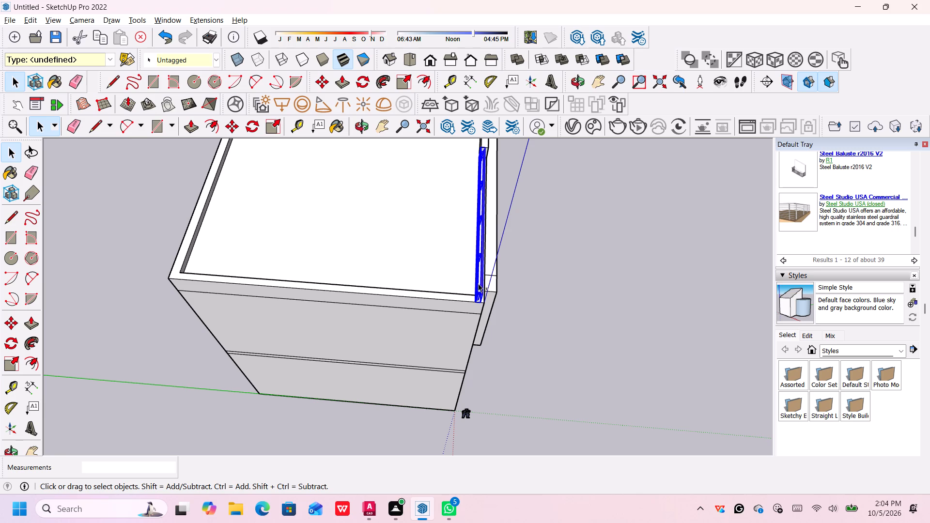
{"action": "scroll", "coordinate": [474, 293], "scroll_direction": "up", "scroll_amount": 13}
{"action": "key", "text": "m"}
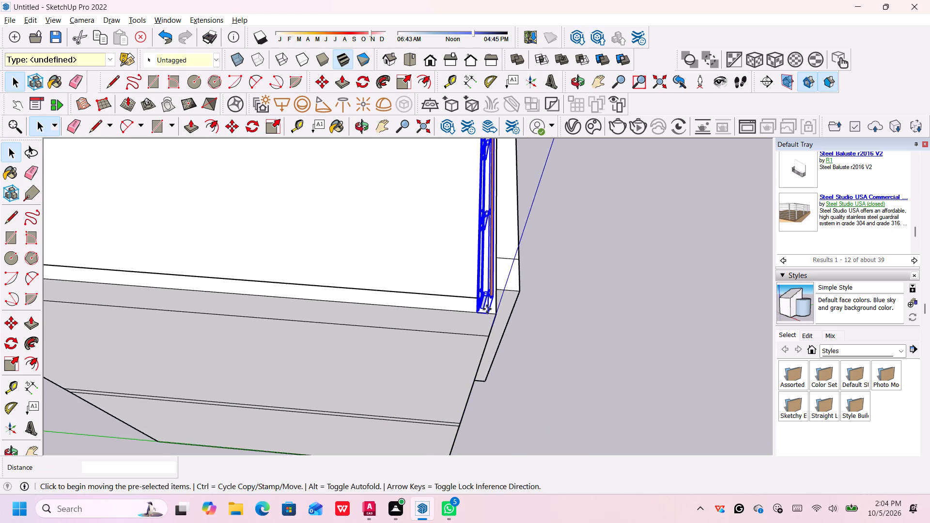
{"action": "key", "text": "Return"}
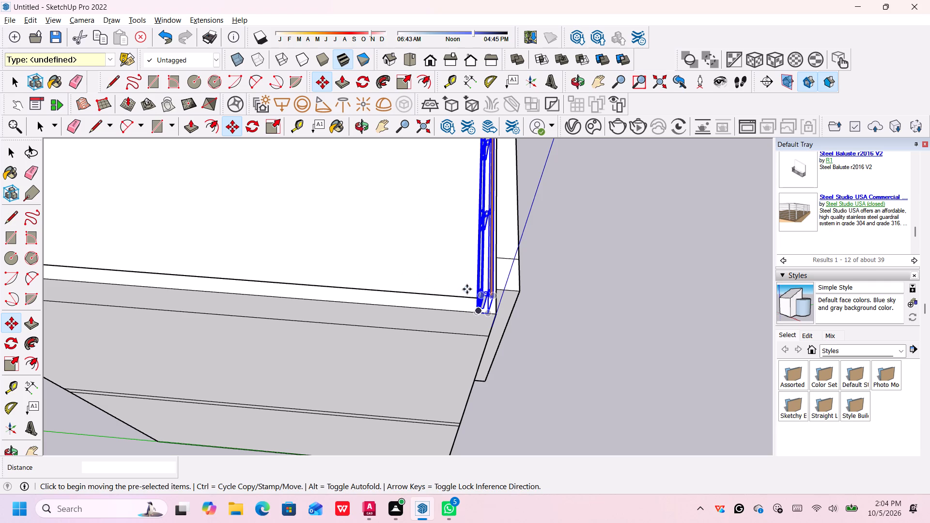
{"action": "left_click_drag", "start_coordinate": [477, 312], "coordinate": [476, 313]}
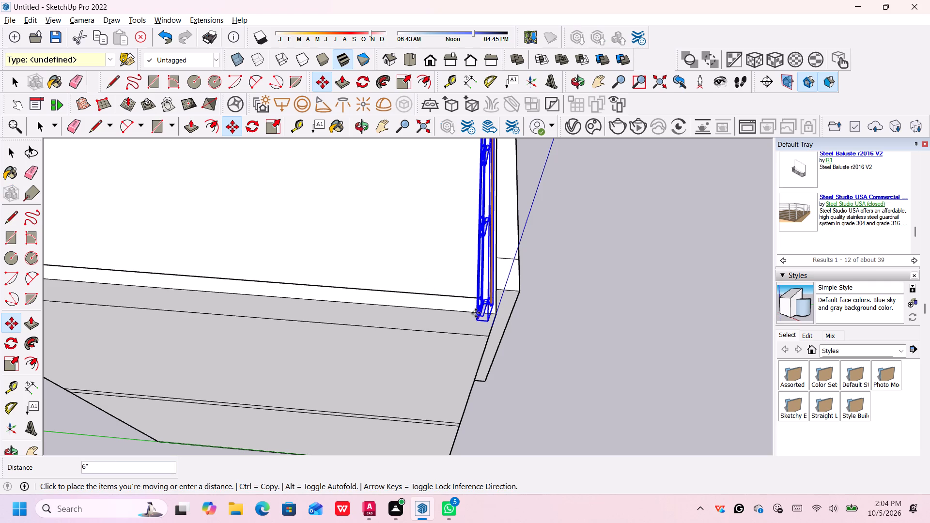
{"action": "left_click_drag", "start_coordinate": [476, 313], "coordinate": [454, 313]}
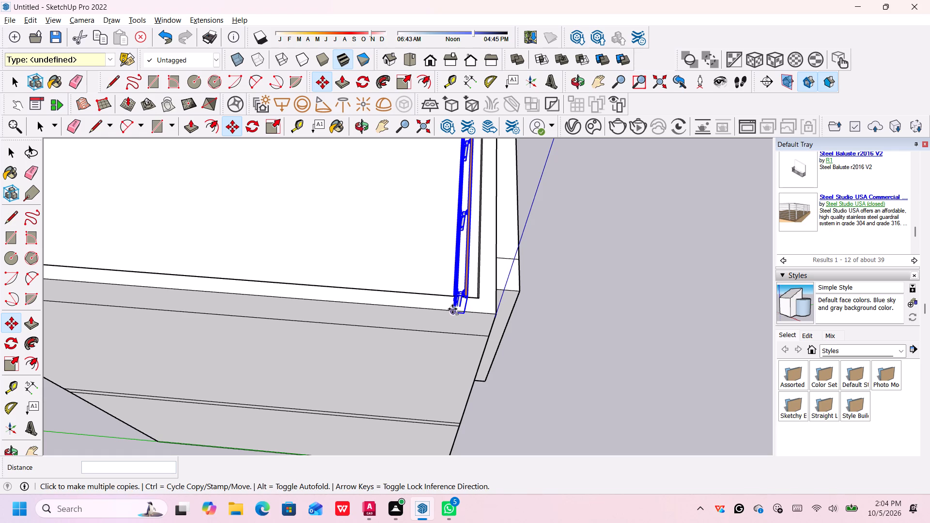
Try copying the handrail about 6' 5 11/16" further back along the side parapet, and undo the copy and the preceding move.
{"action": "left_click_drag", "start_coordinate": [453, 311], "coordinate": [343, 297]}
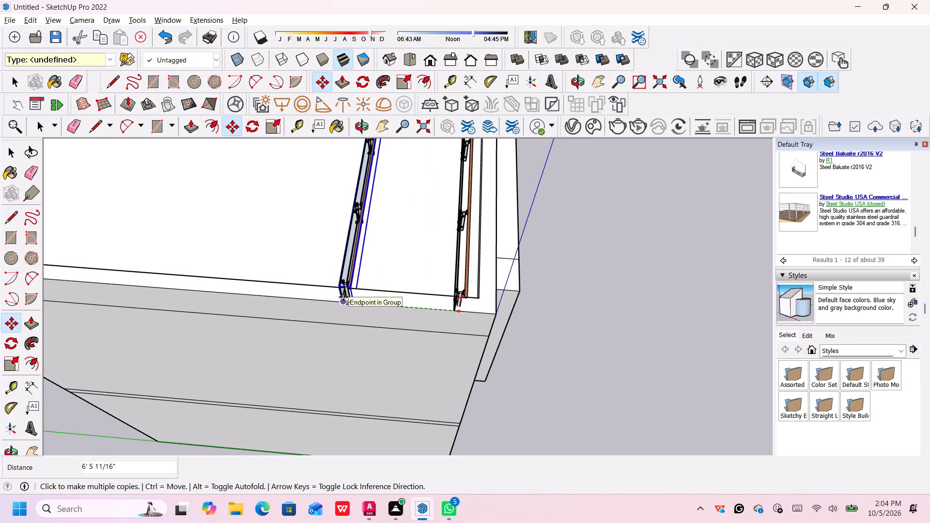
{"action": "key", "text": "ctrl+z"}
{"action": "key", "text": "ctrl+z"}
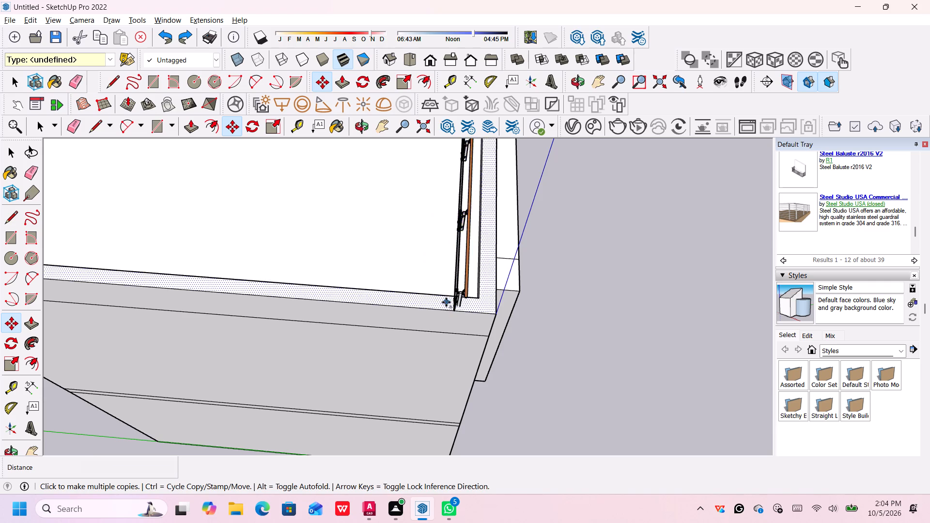
Copy the handrail from its lower end corner about 21' 2 1/8" along the green axis, out in front of the facade.
{"action": "left_click", "coordinate": [480, 303]}
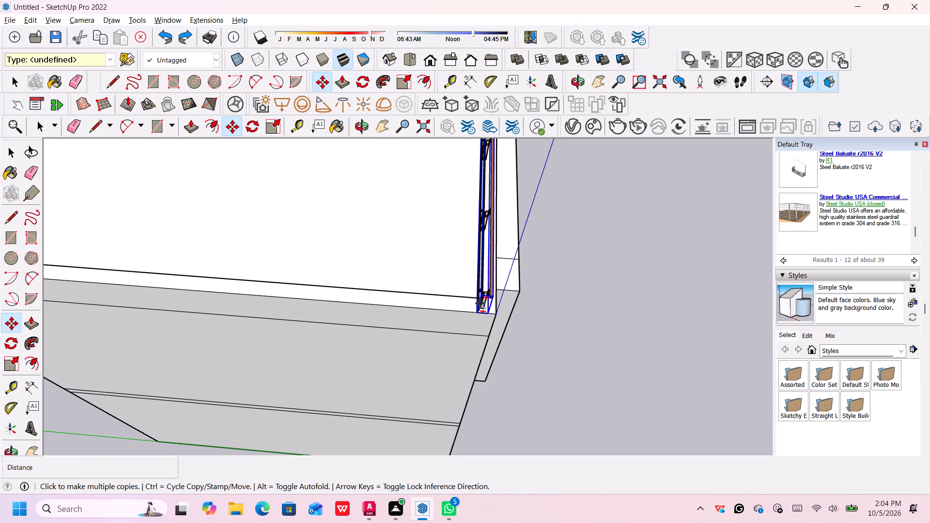
{"action": "scroll", "coordinate": [487, 292], "scroll_direction": "up", "scroll_amount": 1}
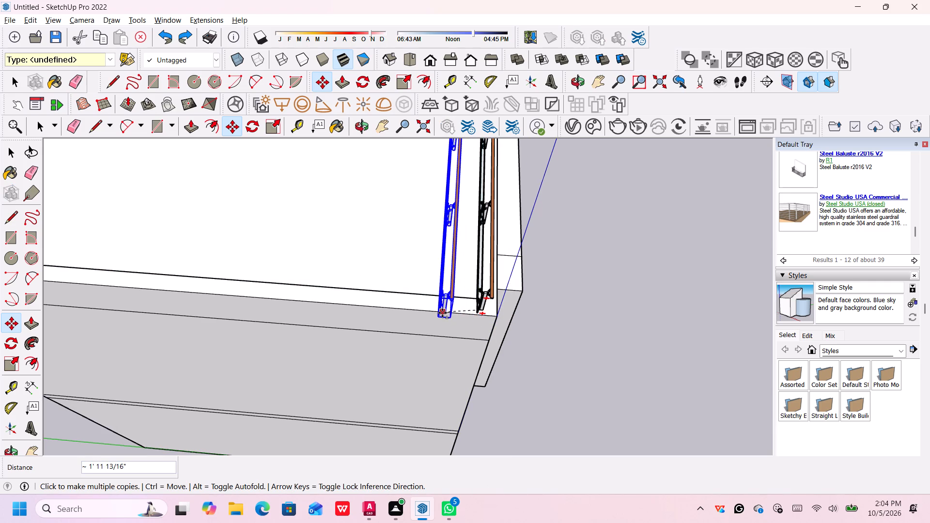
{"action": "scroll", "coordinate": [442, 313], "scroll_direction": "down", "scroll_amount": 4}
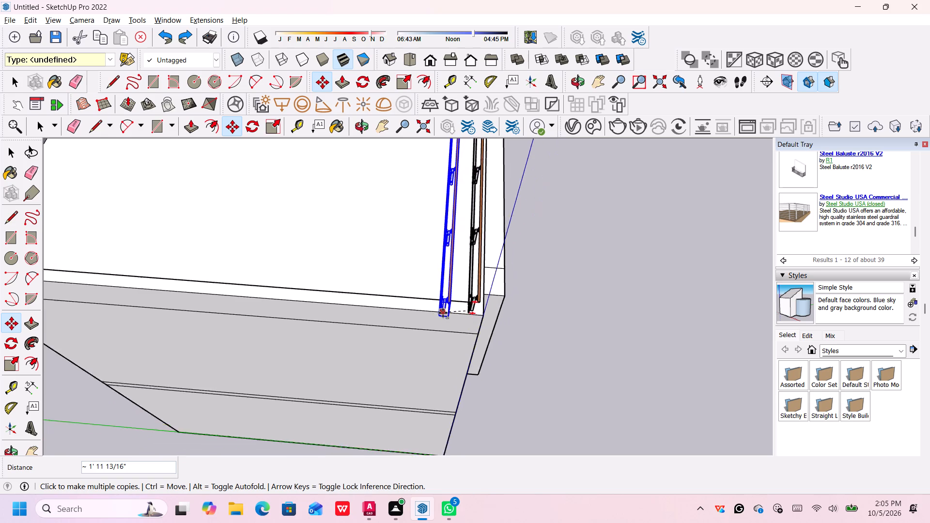
{"action": "scroll", "coordinate": [443, 313], "scroll_direction": "down", "scroll_amount": 5}
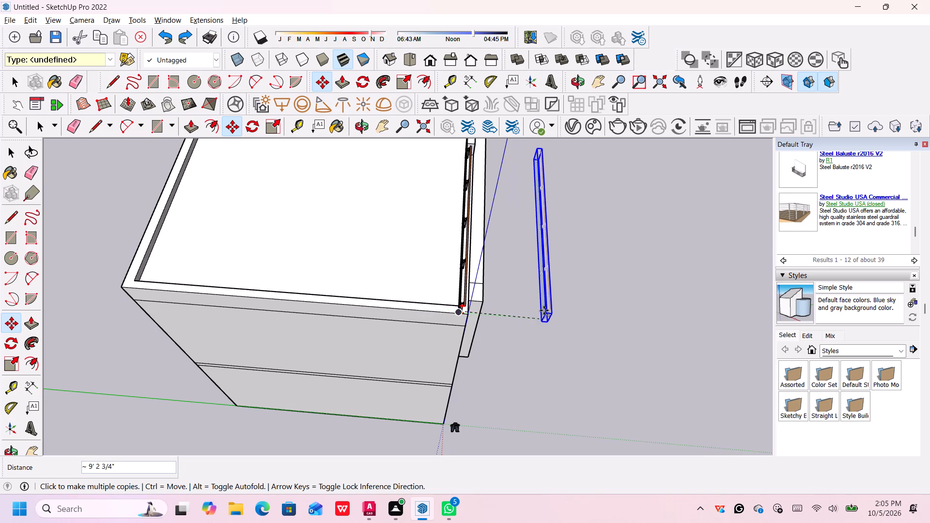
{"action": "left_click", "coordinate": [660, 322]}
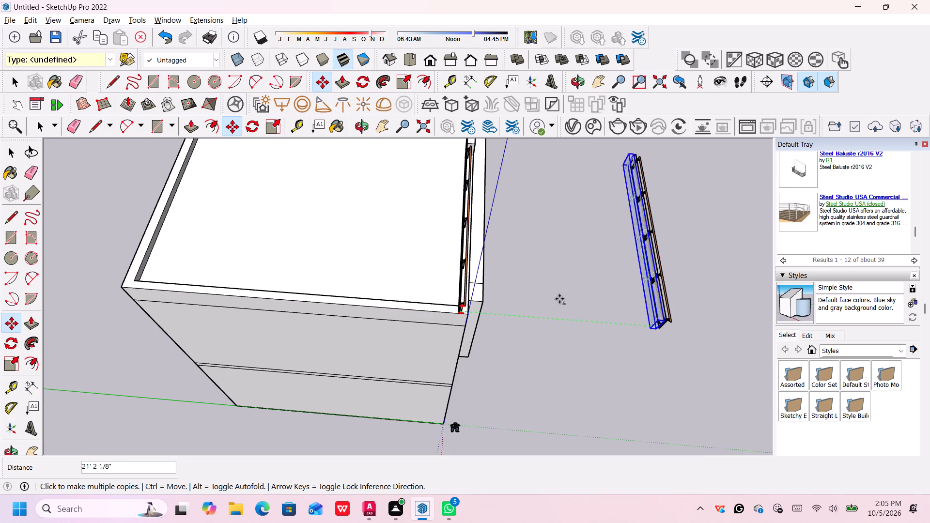
{"action": "key", "text": "space"}
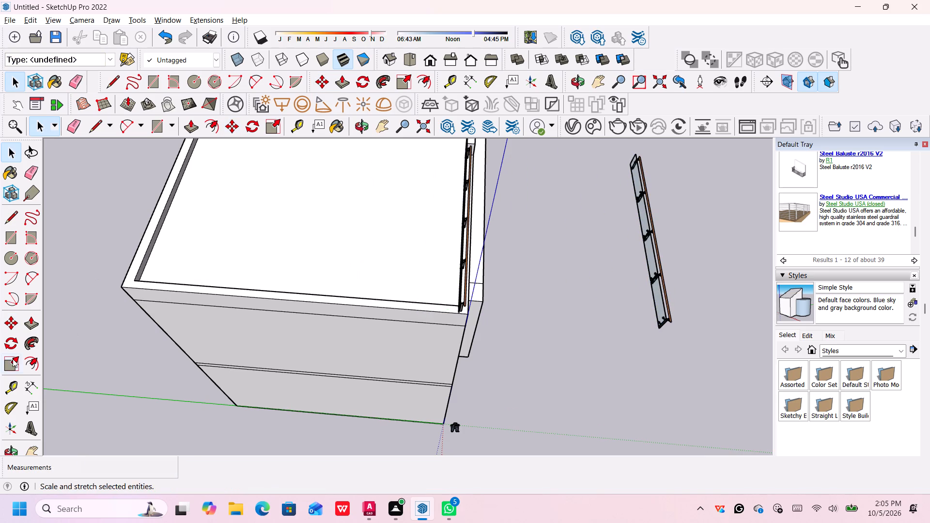
Rotate the handrail copy in front of the facade 90 degrees about its lower end corner, running it along the green axis.
{"action": "left_click", "coordinate": [8, 341]}
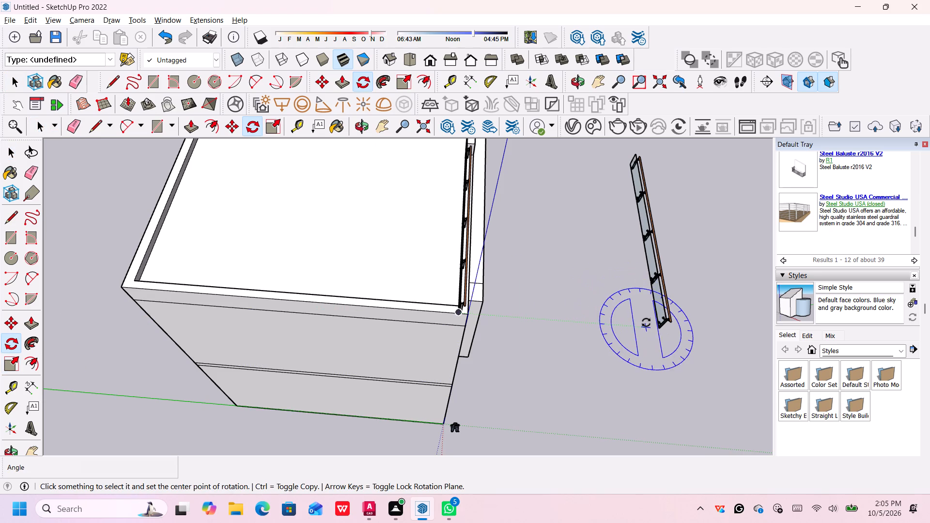
{"action": "left_click", "coordinate": [661, 327]}
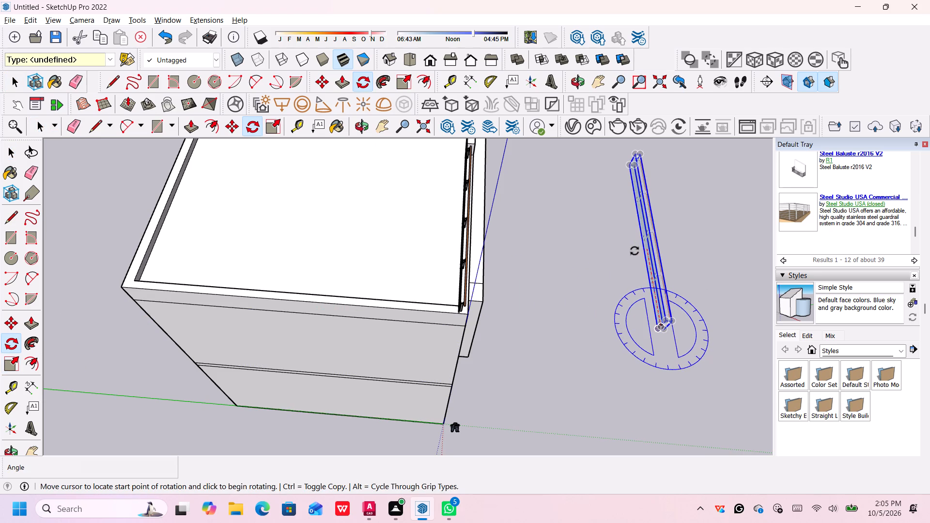
{"action": "left_click", "coordinate": [570, 330]}
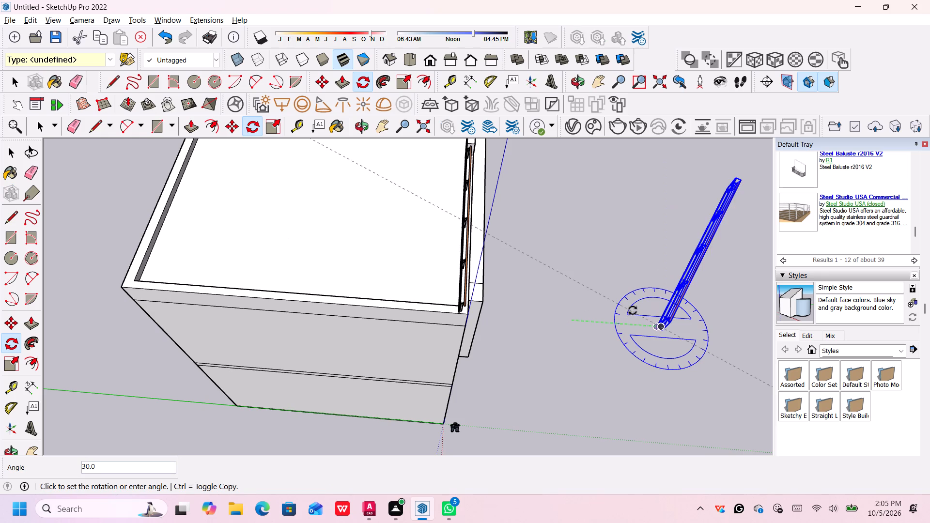
{"action": "left_click", "coordinate": [666, 372]}
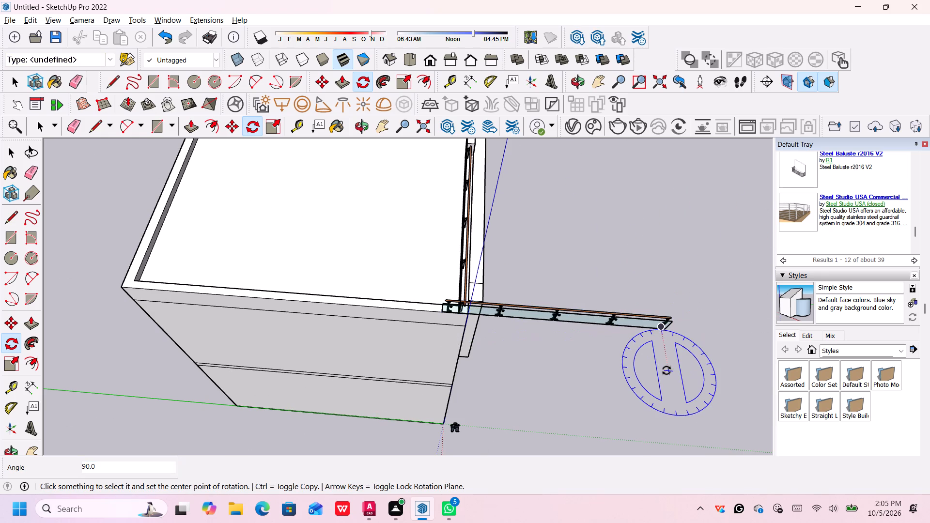
{"action": "key", "text": "space"}
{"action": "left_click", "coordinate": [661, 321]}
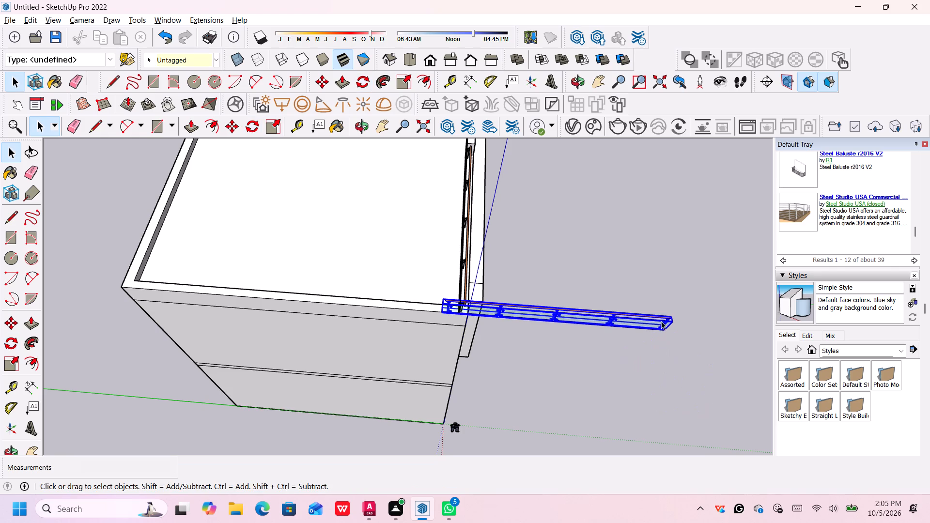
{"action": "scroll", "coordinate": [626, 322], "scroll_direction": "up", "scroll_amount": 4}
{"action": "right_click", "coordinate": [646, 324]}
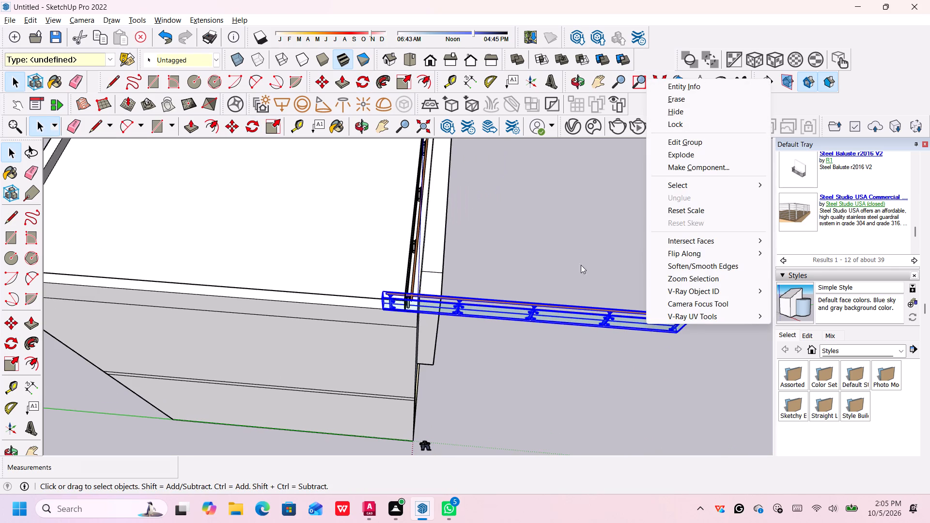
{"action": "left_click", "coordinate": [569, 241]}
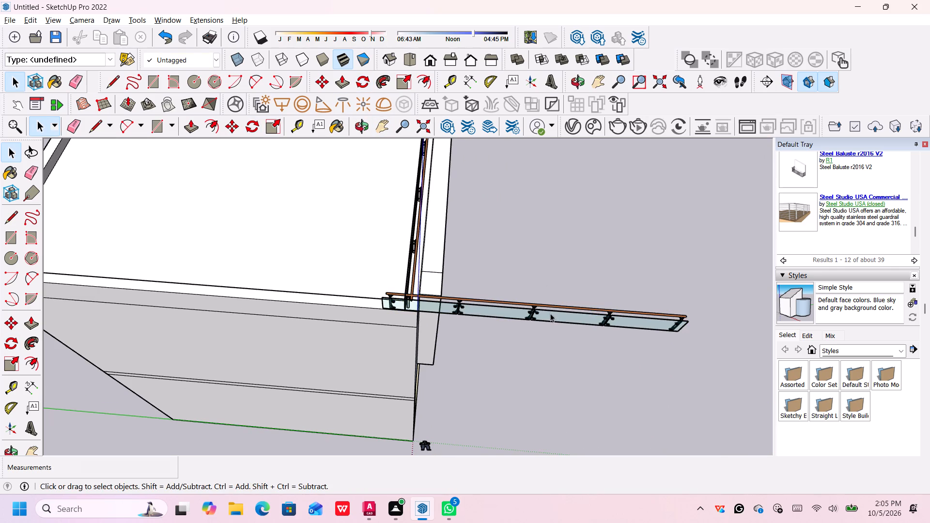
Move the rotated handrail by its lower end corner about 22' 7 3/16" along the green axis to the front handrail's end at the parapet corner.
{"action": "left_click", "coordinate": [552, 316]}
{"action": "left_click", "coordinate": [321, 80]}
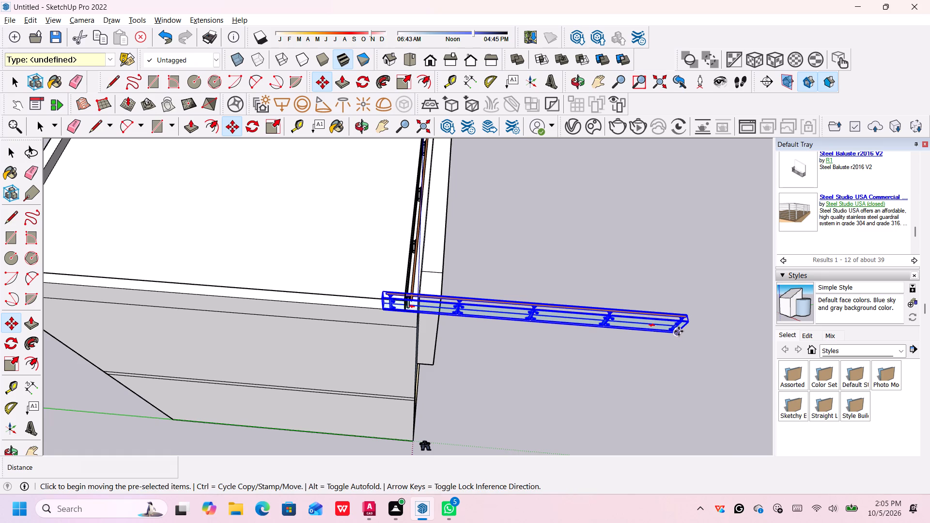
{"action": "scroll", "coordinate": [678, 333], "scroll_direction": "up", "scroll_amount": 5}
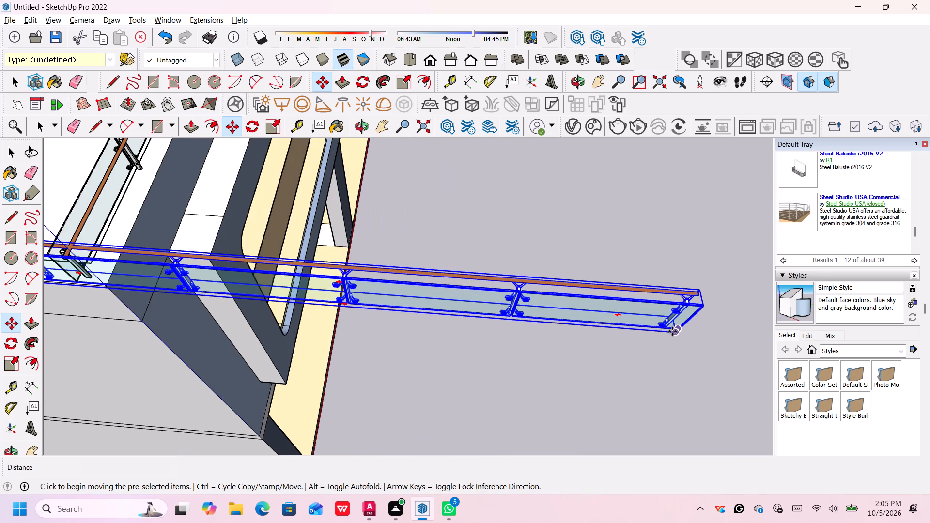
{"action": "left_click", "coordinate": [674, 331]}
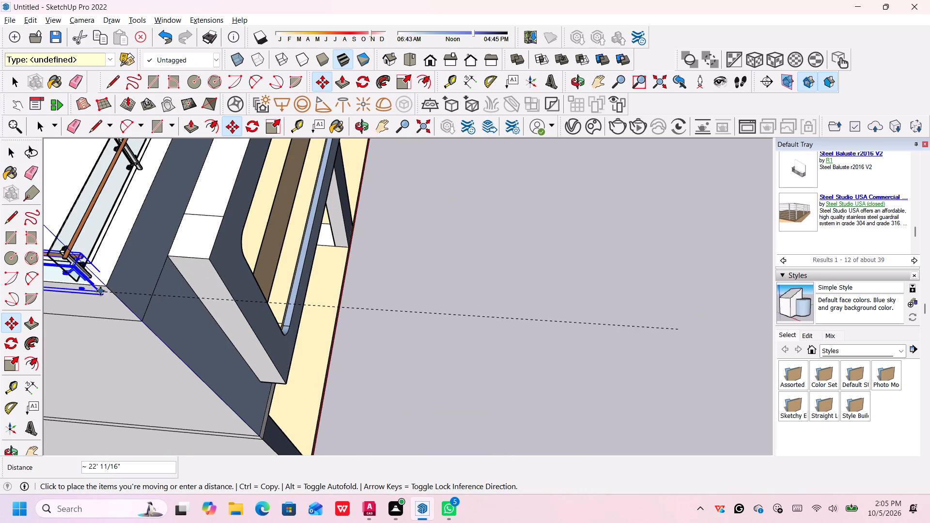
{"action": "scroll", "coordinate": [84, 279], "scroll_direction": "down", "scroll_amount": 2}
{"action": "middle_click_drag", "start_coordinate": [87, 277], "coordinate": [129, 271]}
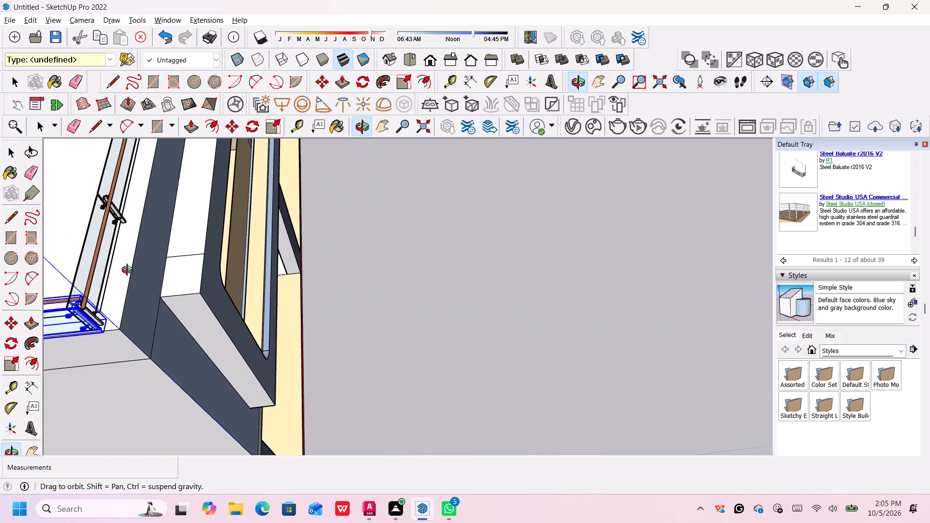
{"action": "middle_click_drag", "start_coordinate": [129, 271], "coordinate": [110, 301]}
{"action": "scroll", "coordinate": [104, 309], "scroll_direction": "up", "scroll_amount": 1}
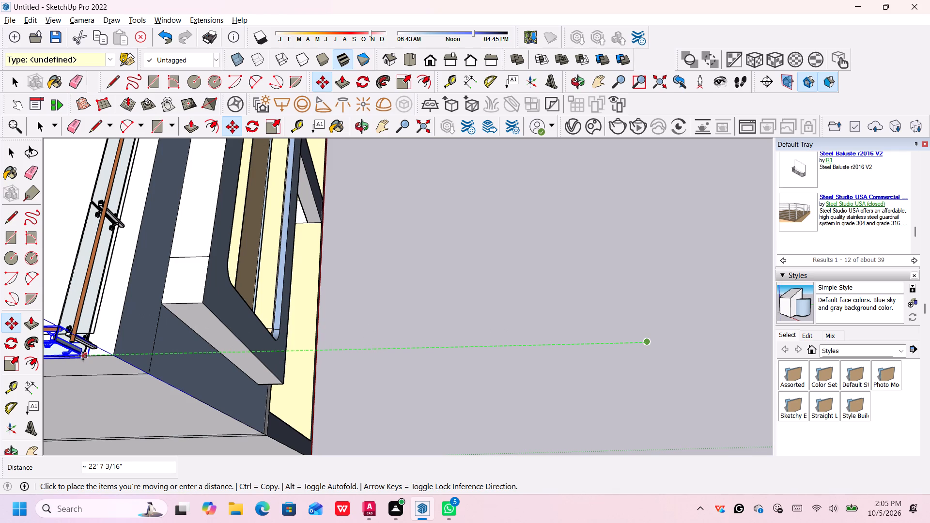
{"action": "left_click", "coordinate": [83, 356]}
{"action": "scroll", "coordinate": [212, 280], "scroll_direction": "down", "scroll_amount": 6}
{"action": "scroll", "coordinate": [363, 310], "scroll_direction": "down", "scroll_amount": 11}
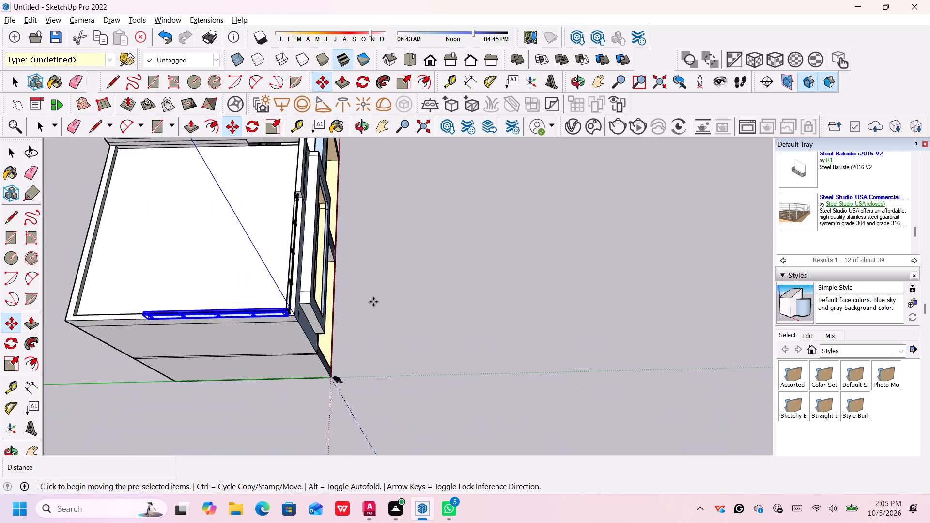
{"action": "scroll", "coordinate": [373, 302], "scroll_direction": "down", "scroll_amount": 4}
{"action": "scroll", "coordinate": [277, 326], "scroll_direction": "up", "scroll_amount": 1}
{"action": "scroll", "coordinate": [158, 329], "scroll_direction": "up", "scroll_amount": 3}
{"action": "key", "text": "space"}
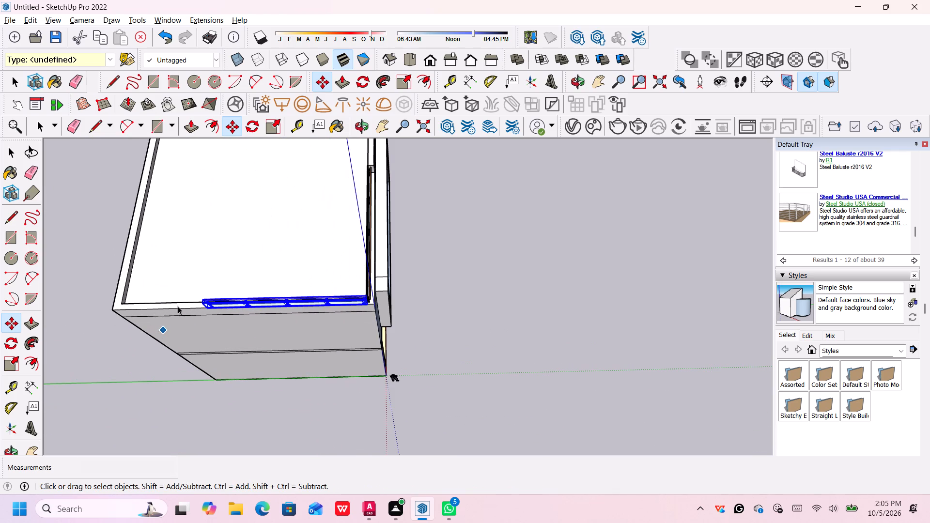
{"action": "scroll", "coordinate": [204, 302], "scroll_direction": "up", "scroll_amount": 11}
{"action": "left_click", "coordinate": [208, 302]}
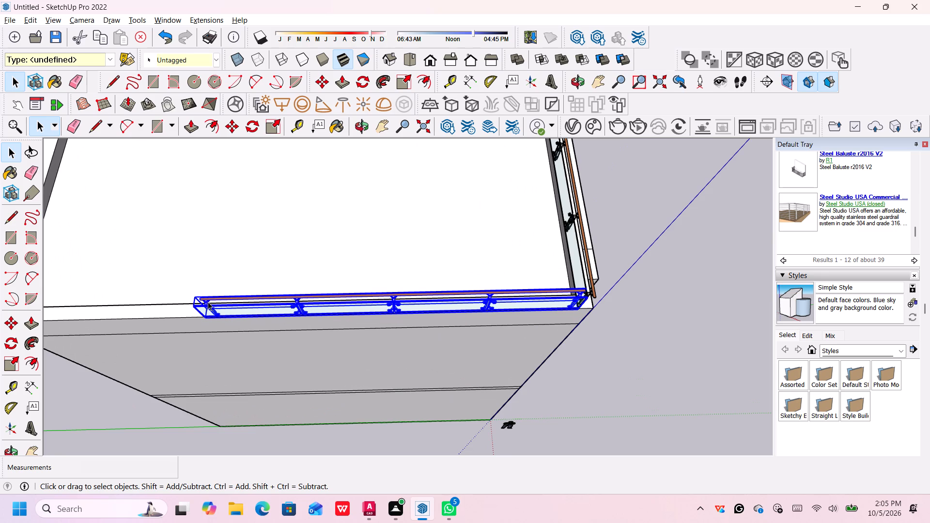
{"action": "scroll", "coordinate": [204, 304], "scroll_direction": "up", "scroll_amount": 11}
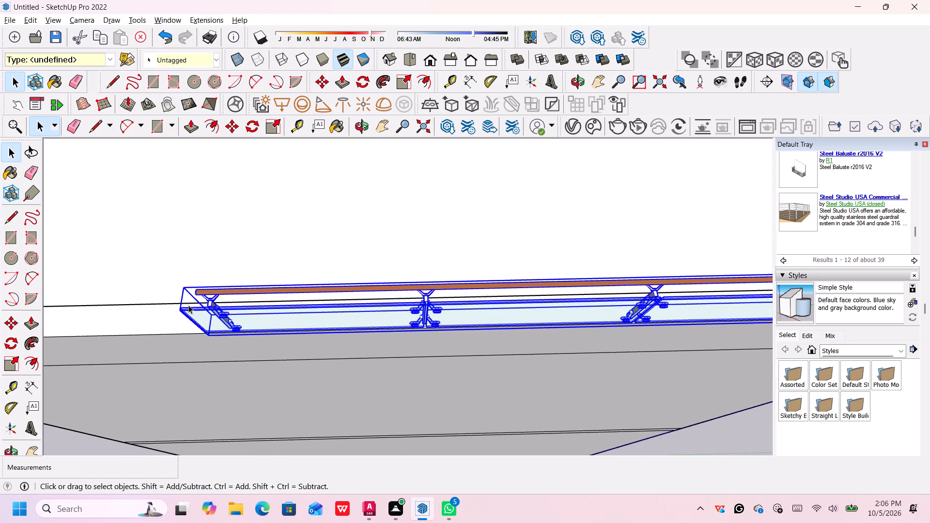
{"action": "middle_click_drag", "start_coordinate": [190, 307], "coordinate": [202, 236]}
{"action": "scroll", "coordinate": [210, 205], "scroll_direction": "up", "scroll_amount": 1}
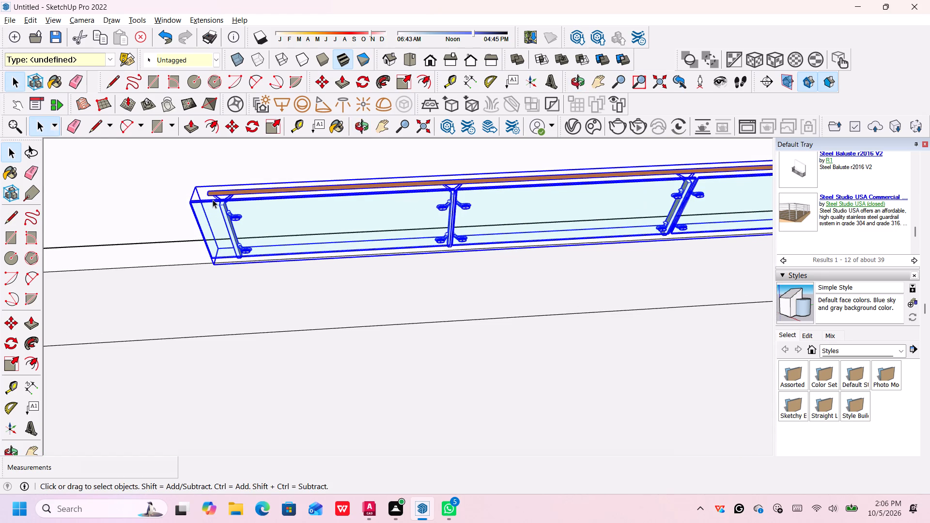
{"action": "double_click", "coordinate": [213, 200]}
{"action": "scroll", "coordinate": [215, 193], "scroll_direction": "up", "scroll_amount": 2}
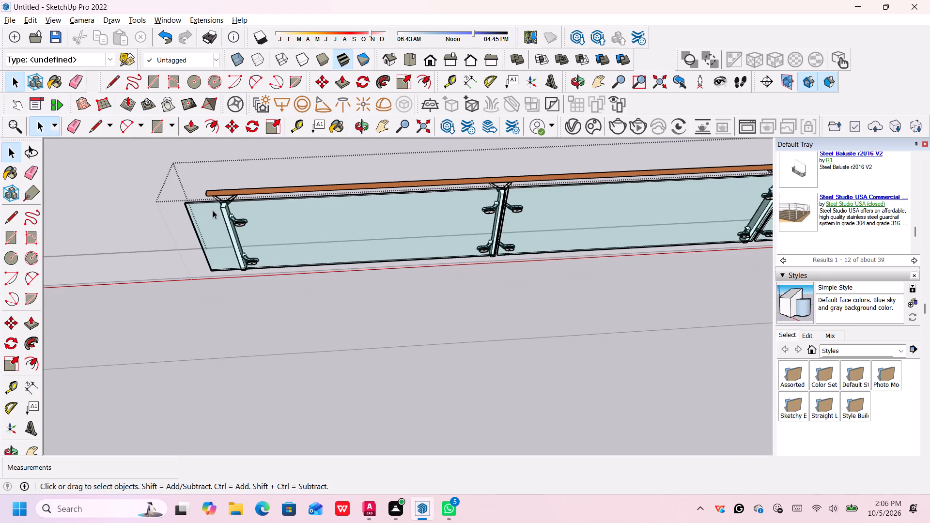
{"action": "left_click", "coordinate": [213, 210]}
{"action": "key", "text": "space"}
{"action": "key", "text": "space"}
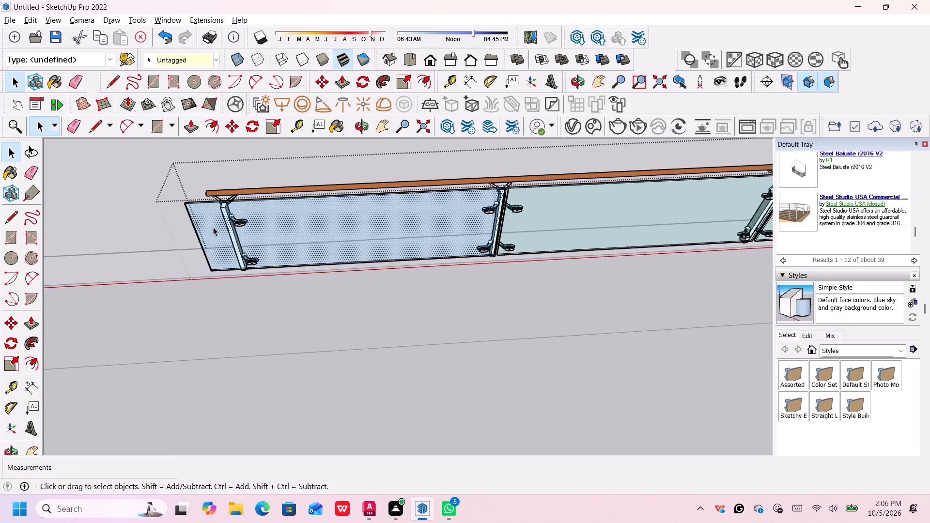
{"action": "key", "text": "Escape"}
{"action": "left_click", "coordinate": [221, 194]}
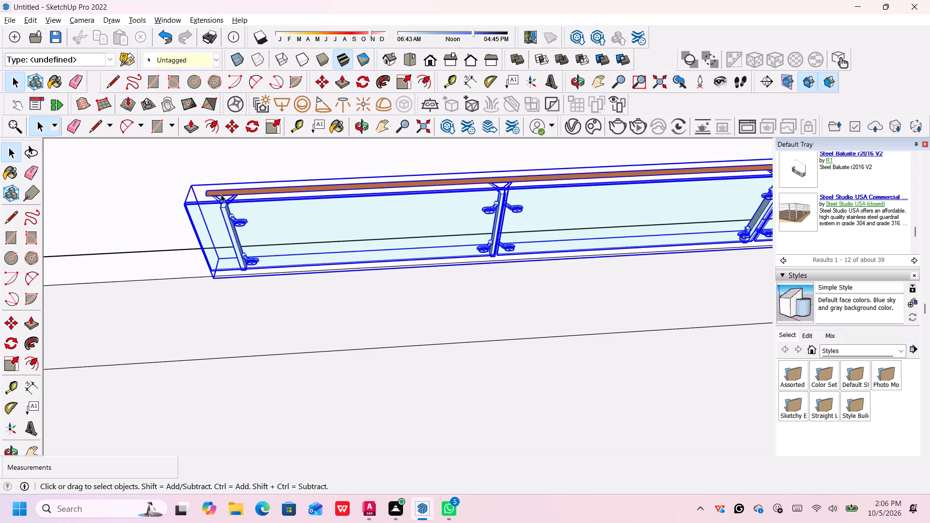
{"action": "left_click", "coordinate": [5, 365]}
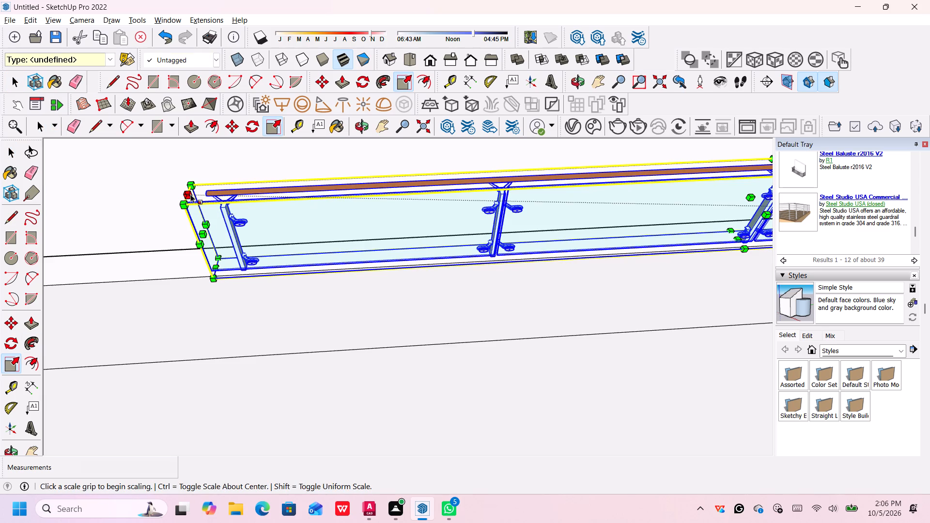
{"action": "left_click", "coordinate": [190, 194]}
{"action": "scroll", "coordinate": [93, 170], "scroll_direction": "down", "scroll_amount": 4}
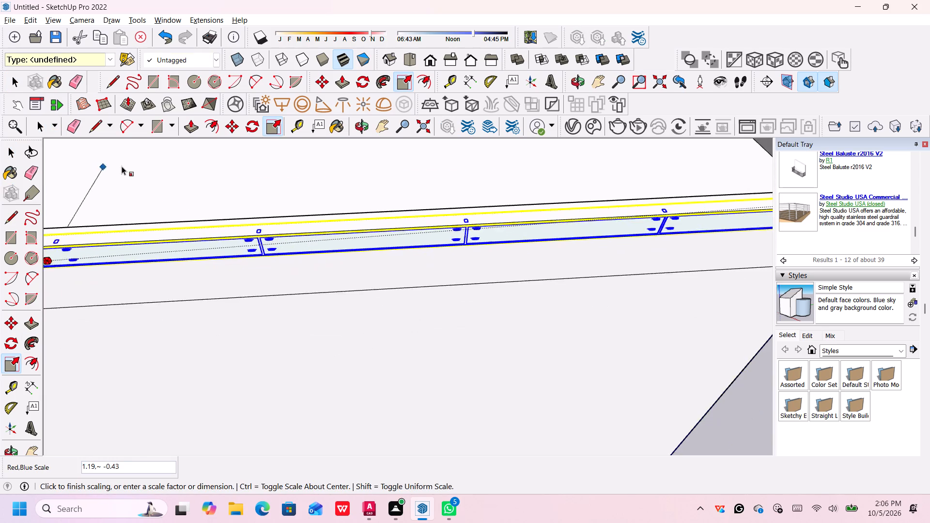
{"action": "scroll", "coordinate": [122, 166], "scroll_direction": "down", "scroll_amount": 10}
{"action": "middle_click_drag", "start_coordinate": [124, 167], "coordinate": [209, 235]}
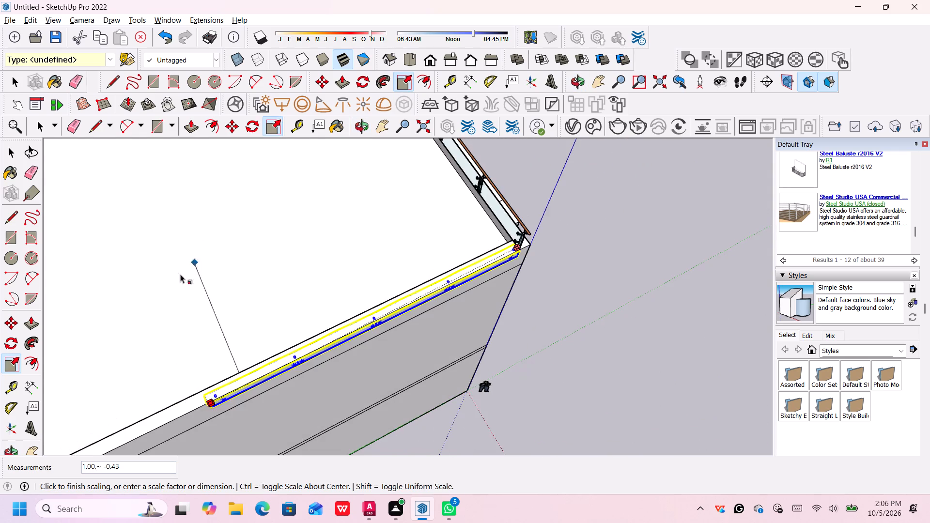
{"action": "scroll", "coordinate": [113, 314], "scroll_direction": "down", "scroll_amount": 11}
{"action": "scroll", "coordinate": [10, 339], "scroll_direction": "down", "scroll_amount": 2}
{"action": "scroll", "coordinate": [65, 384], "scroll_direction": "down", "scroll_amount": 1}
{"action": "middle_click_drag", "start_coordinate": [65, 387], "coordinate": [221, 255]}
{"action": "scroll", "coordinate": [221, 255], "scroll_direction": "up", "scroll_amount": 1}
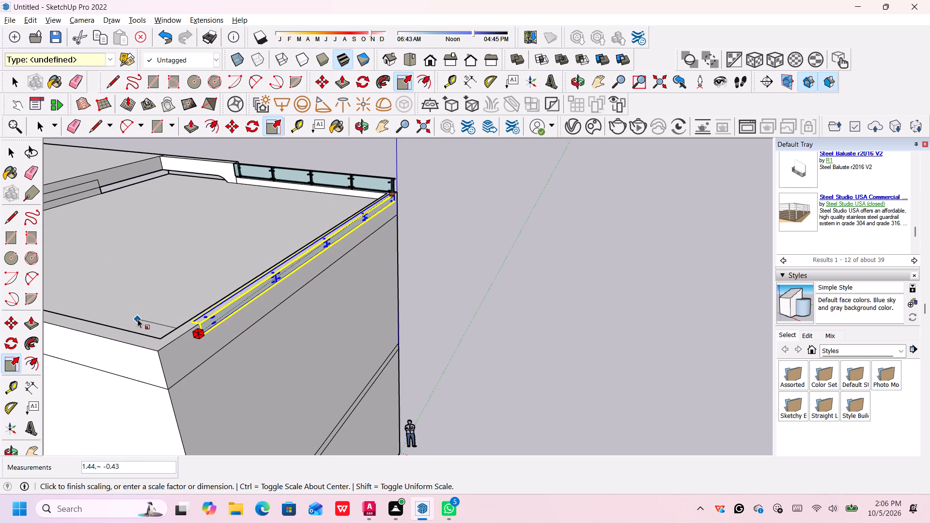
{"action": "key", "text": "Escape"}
Scale the rotated handrail in length from its lower end grip to the far corner of the side parapet, about 1.59, keeping height at 1.00.
{"action": "scroll", "coordinate": [282, 246], "scroll_direction": "up", "scroll_amount": 2}
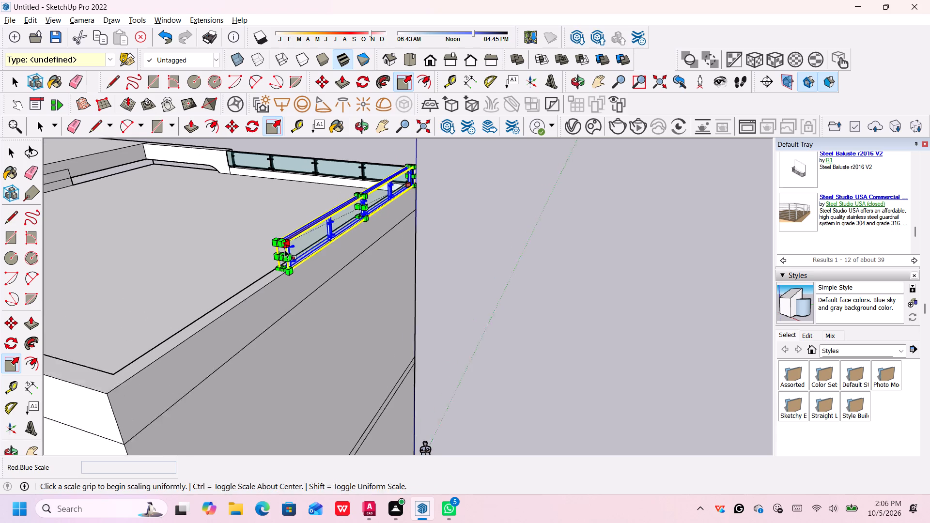
{"action": "scroll", "coordinate": [284, 249], "scroll_direction": "up", "scroll_amount": 4}
{"action": "scroll", "coordinate": [267, 298], "scroll_direction": "down", "scroll_amount": 14}
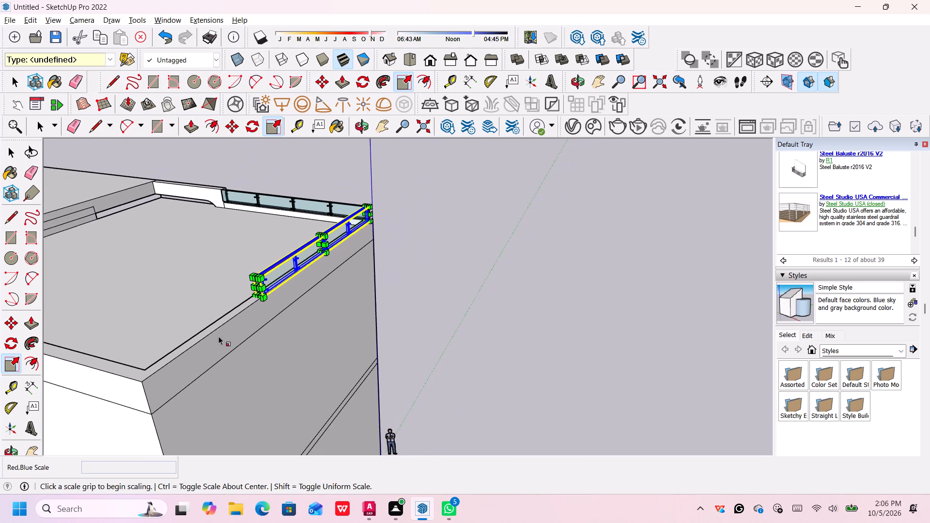
{"action": "middle_click_drag", "start_coordinate": [163, 363], "coordinate": [279, 323]}
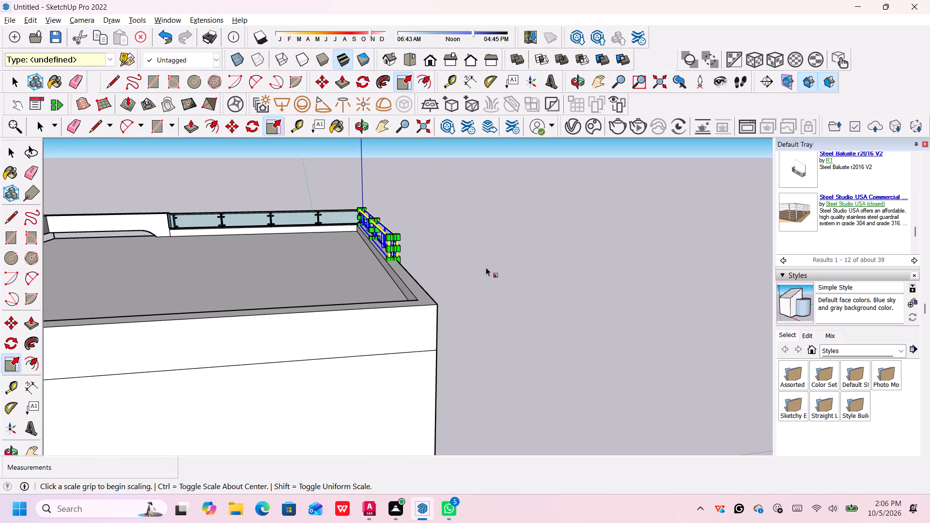
{"action": "scroll", "coordinate": [434, 260], "scroll_direction": "up", "scroll_amount": 7}
{"action": "scroll", "coordinate": [348, 243], "scroll_direction": "down", "scroll_amount": 3}
{"action": "left_click", "coordinate": [338, 232]}
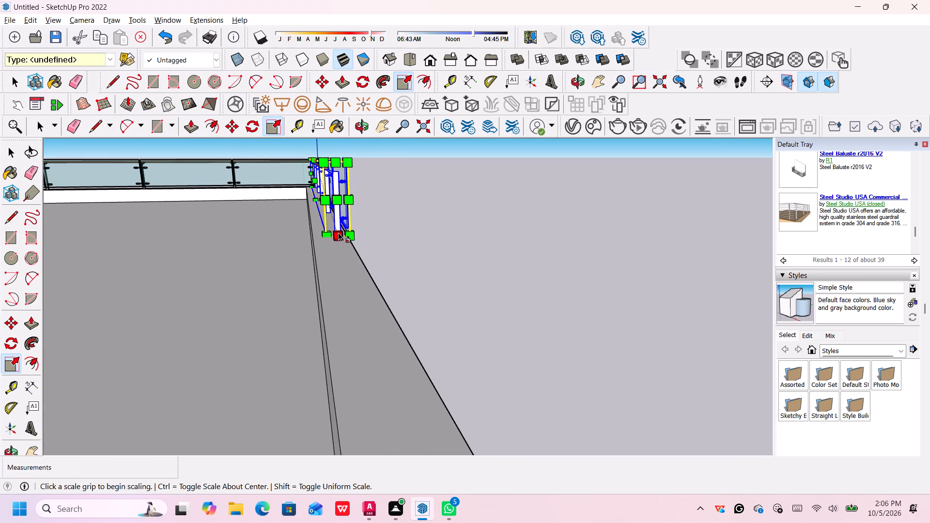
{"action": "scroll", "coordinate": [367, 348], "scroll_direction": "down", "scroll_amount": 13}
{"action": "middle_click_drag", "start_coordinate": [379, 382], "coordinate": [380, 376]}
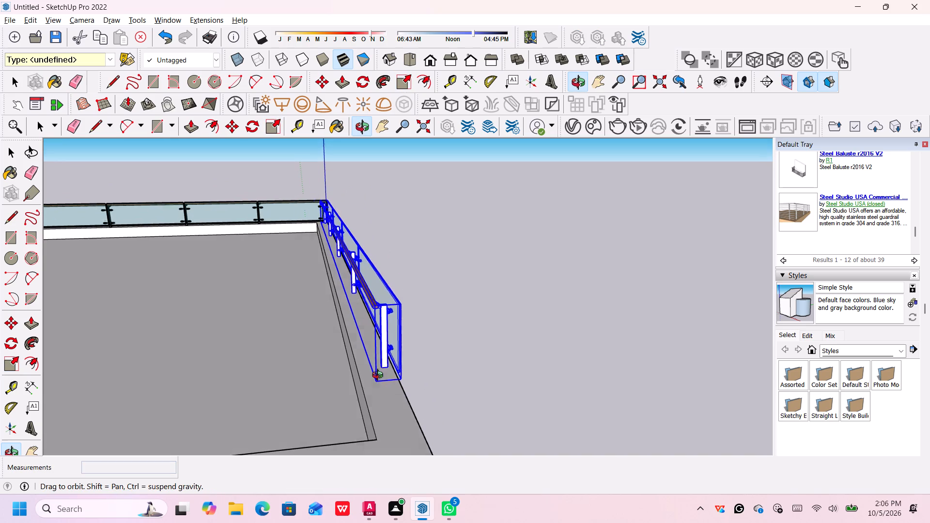
{"action": "middle_click_drag", "start_coordinate": [380, 376], "coordinate": [381, 362]}
{"action": "scroll", "coordinate": [387, 383], "scroll_direction": "down", "scroll_amount": 12}
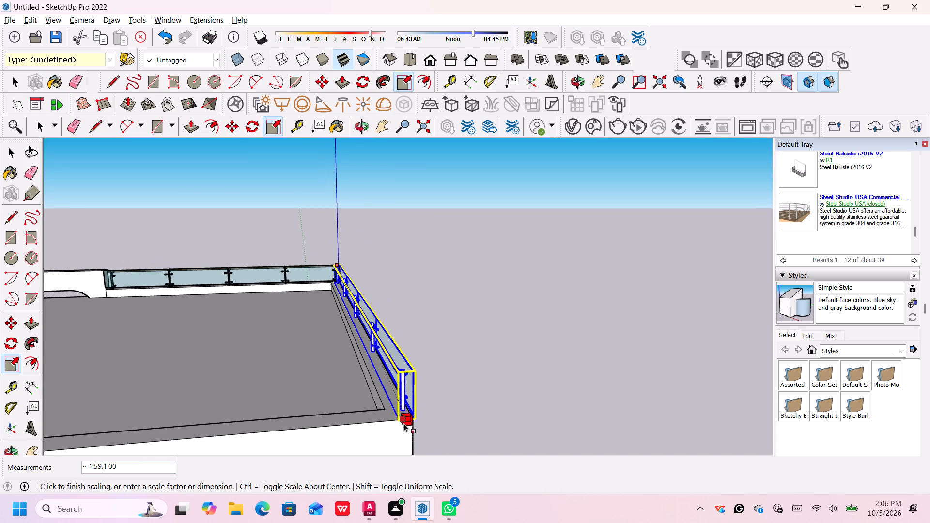
{"action": "left_click", "coordinate": [406, 420]}
{"action": "key", "text": "space"}
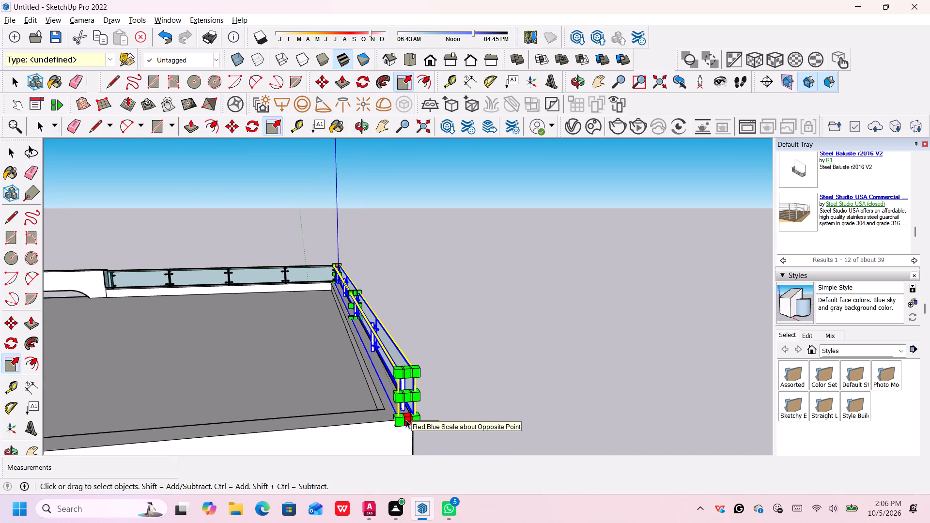
Copy the front handrail from its corner end about 38' 4 7/8" to the side handrail's far end, along the opposite parapet.
{"action": "scroll", "coordinate": [424, 274], "scroll_direction": "up", "scroll_amount": 1}
{"action": "scroll", "coordinate": [403, 338], "scroll_direction": "down", "scroll_amount": 11}
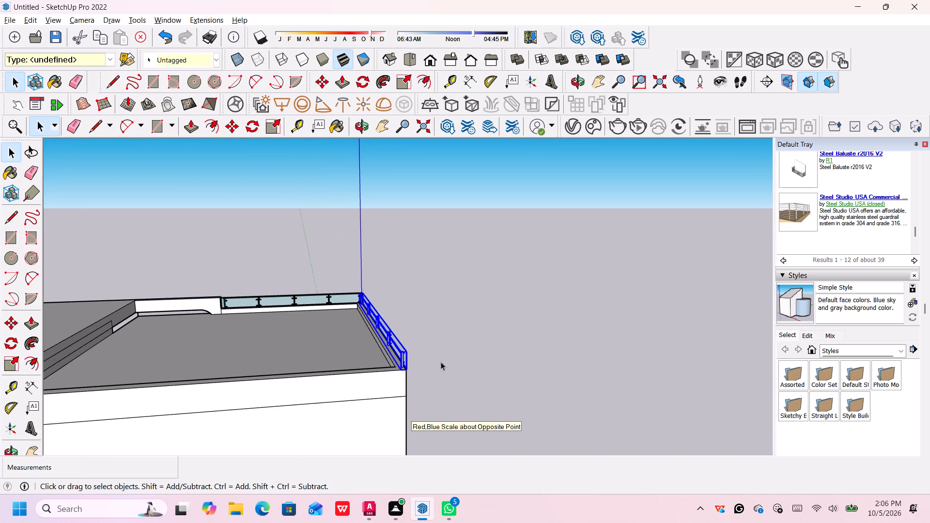
{"action": "middle_click_drag", "start_coordinate": [435, 387], "coordinate": [460, 353]}
{"action": "middle_click_drag", "start_coordinate": [415, 333], "coordinate": [449, 371]}
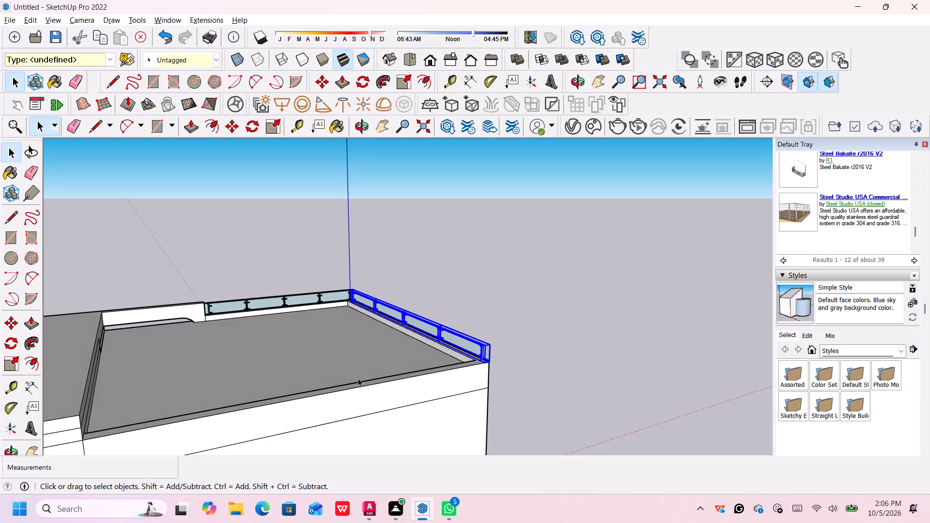
{"action": "scroll", "coordinate": [402, 370], "scroll_direction": "down", "scroll_amount": 1}
{"action": "scroll", "coordinate": [473, 346], "scroll_direction": "up", "scroll_amount": 1}
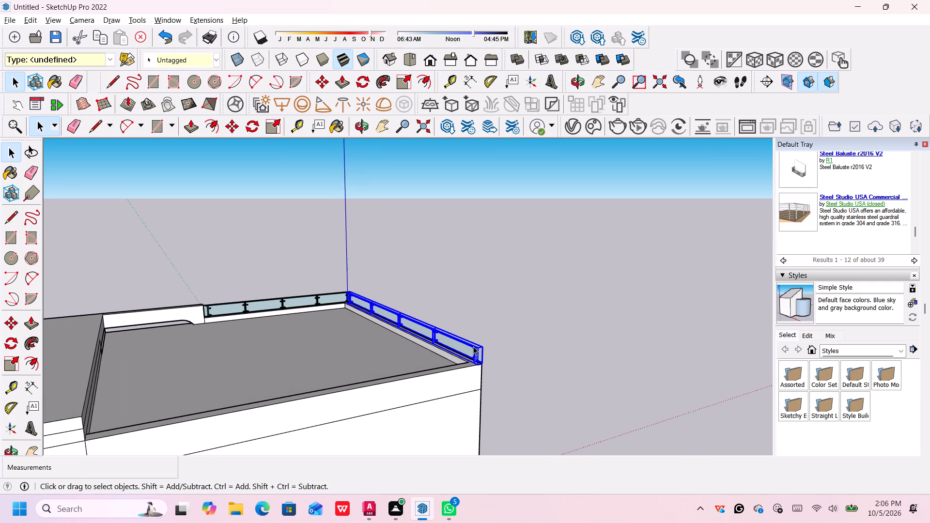
{"action": "left_click", "coordinate": [279, 303]}
{"action": "scroll", "coordinate": [273, 308], "scroll_direction": "up", "scroll_amount": 1}
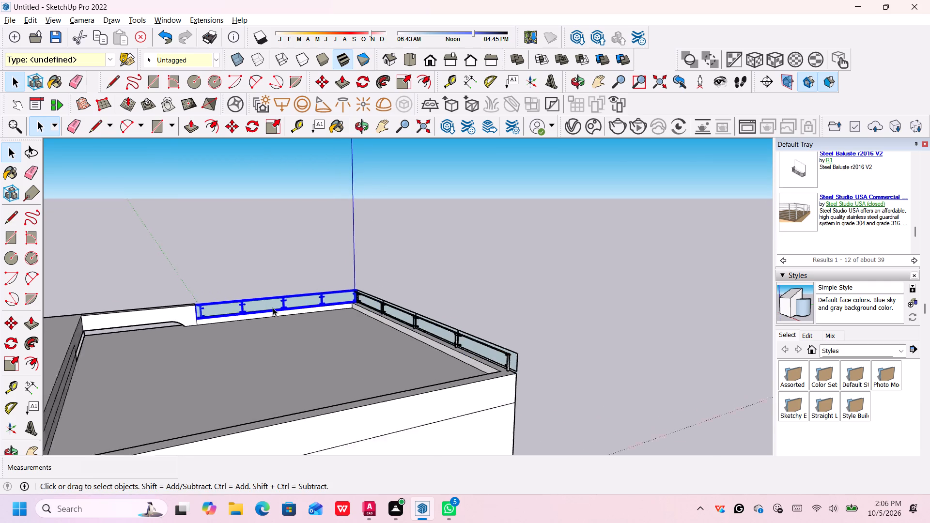
{"action": "scroll", "coordinate": [273, 308], "scroll_direction": "up", "scroll_amount": 2}
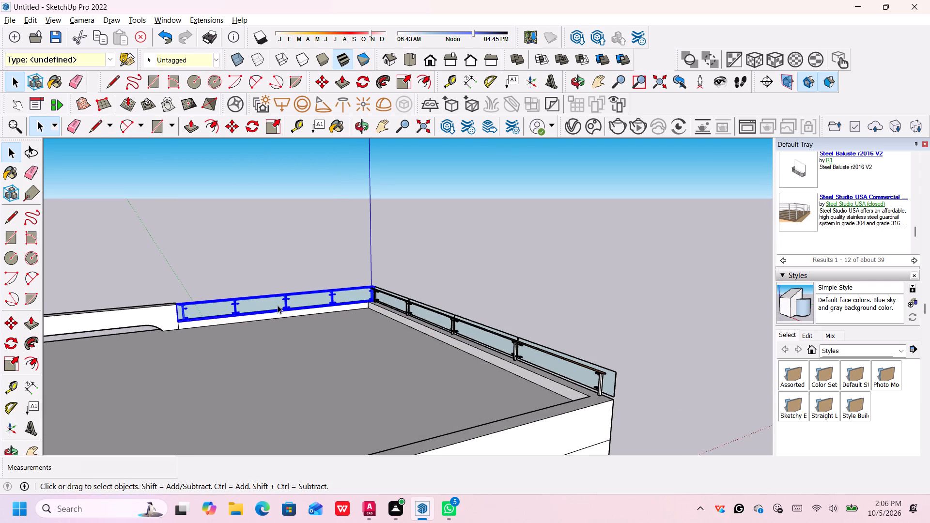
{"action": "scroll", "coordinate": [278, 305], "scroll_direction": "up", "scroll_amount": 1}
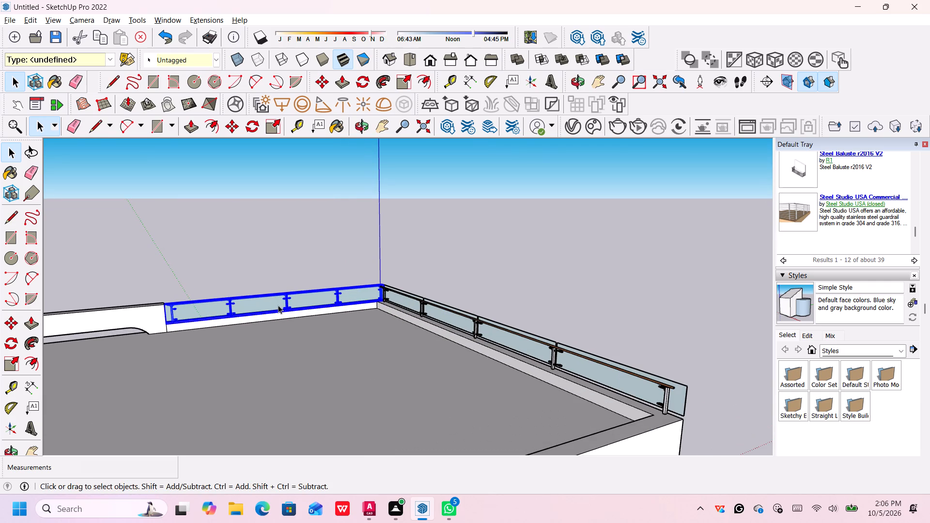
{"action": "key", "text": "m"}
{"action": "key", "text": "Return"}
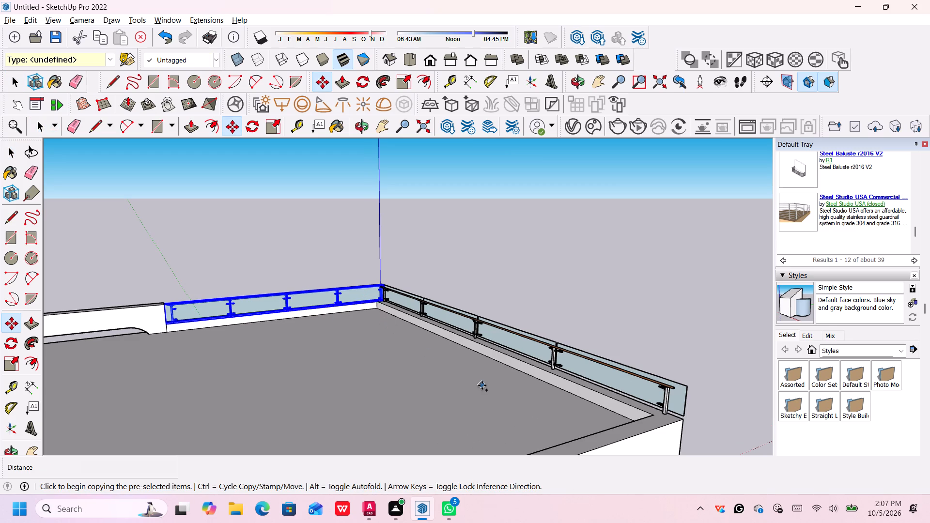
{"action": "left_click", "coordinate": [379, 300]}
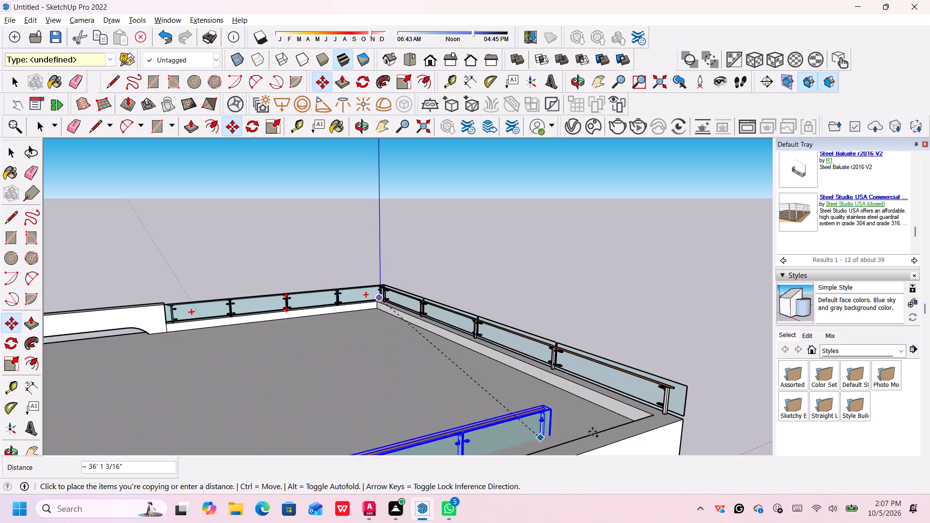
{"action": "left_click", "coordinate": [675, 414]}
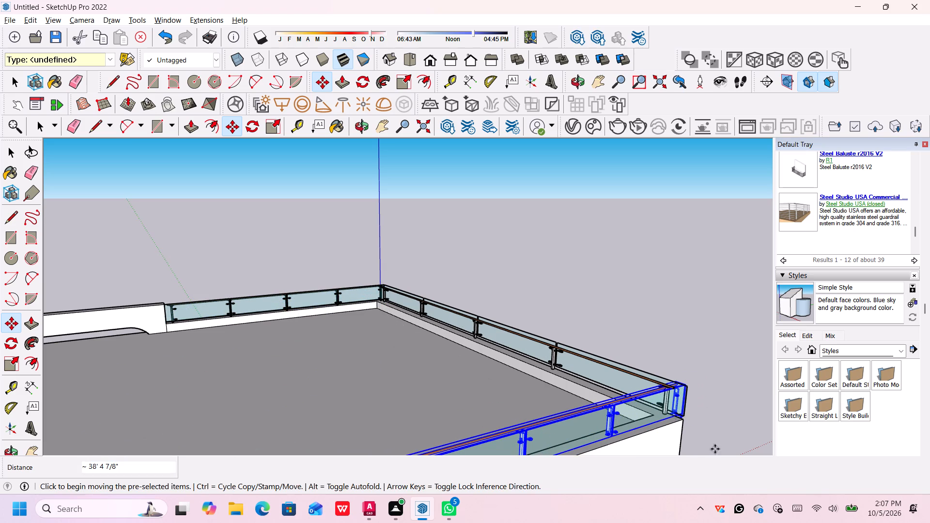
{"action": "scroll", "coordinate": [680, 419], "scroll_direction": "down", "scroll_amount": 9}
{"action": "middle_click_drag", "start_coordinate": [651, 435], "coordinate": [641, 420]}
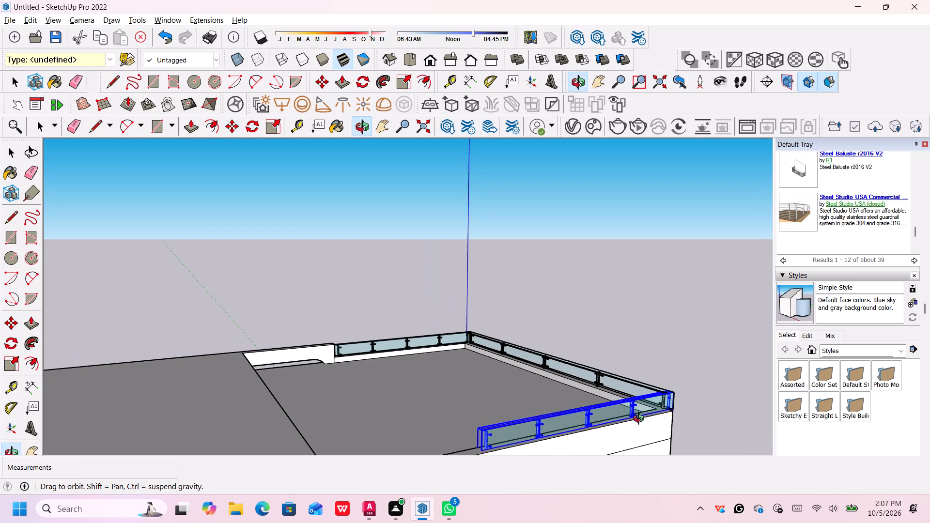
{"action": "middle_click_drag", "start_coordinate": [641, 420], "coordinate": [641, 421]}
{"action": "key", "text": "space"}
Move the copied handrail by its lower end grip onto the outer top corner of the parapet at the side handrail's far end.
{"action": "scroll", "coordinate": [665, 406], "scroll_direction": "up", "scroll_amount": 10}
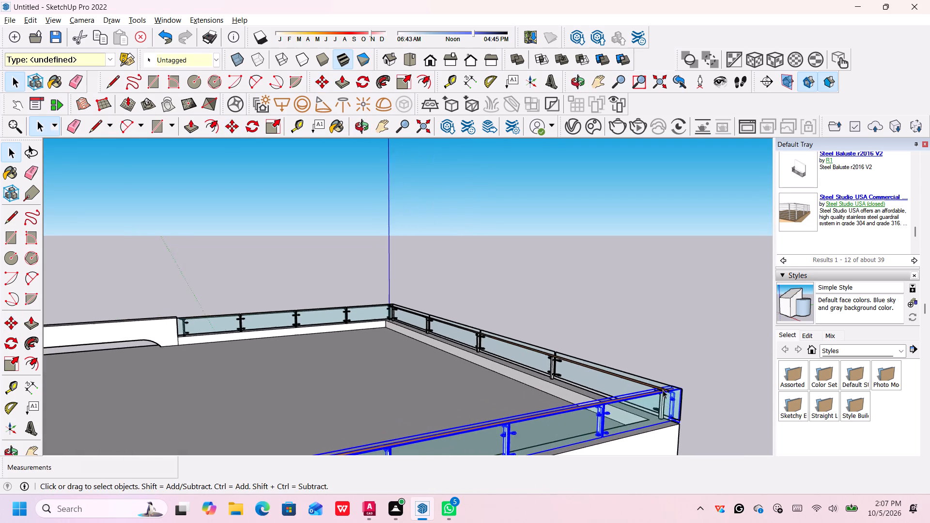
{"action": "left_click", "coordinate": [656, 393]}
{"action": "scroll", "coordinate": [689, 429], "scroll_direction": "up", "scroll_amount": 6}
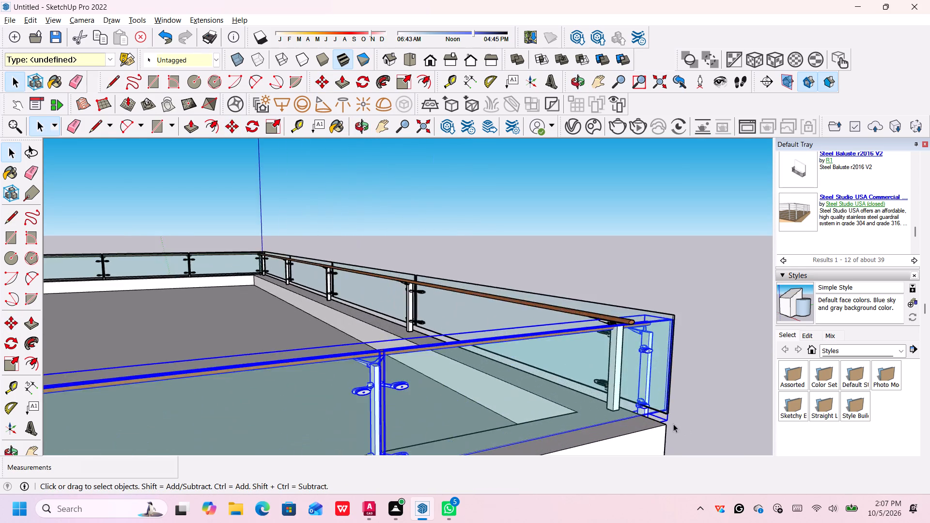
{"action": "scroll", "coordinate": [673, 424], "scroll_direction": "up", "scroll_amount": 4}
{"action": "scroll", "coordinate": [648, 412], "scroll_direction": "down", "scroll_amount": 4}
{"action": "scroll", "coordinate": [646, 412], "scroll_direction": "up", "scroll_amount": 3}
{"action": "right_click", "coordinate": [627, 403]}
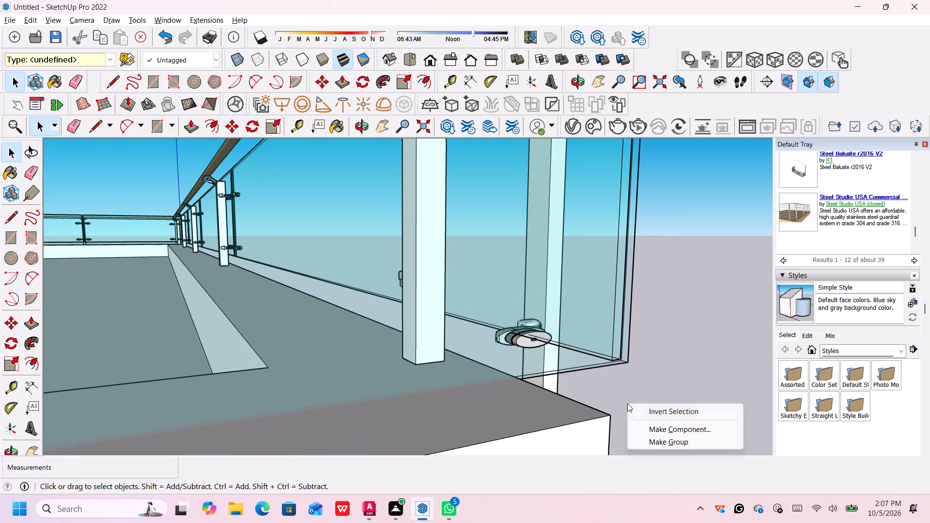
{"action": "left_click", "coordinate": [621, 397]}
{"action": "scroll", "coordinate": [560, 380], "scroll_direction": "down", "scroll_amount": 5}
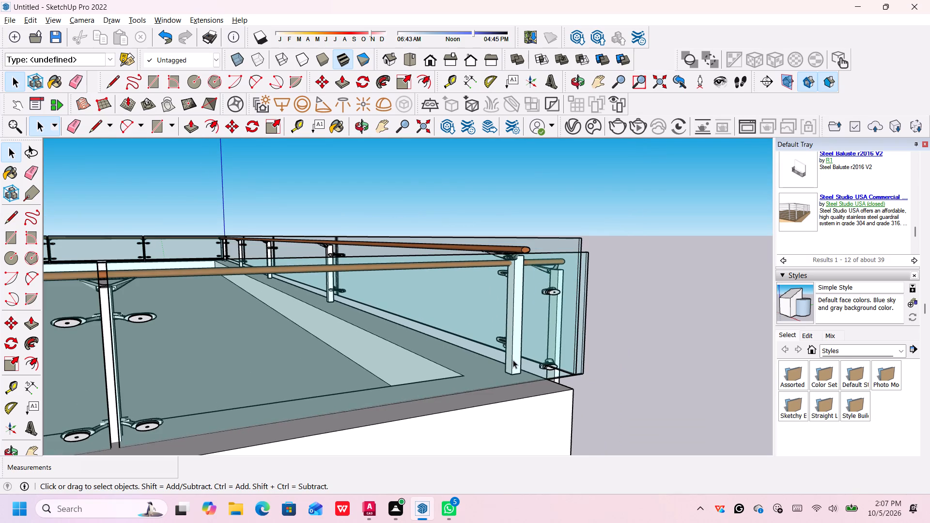
{"action": "left_click", "coordinate": [426, 336]}
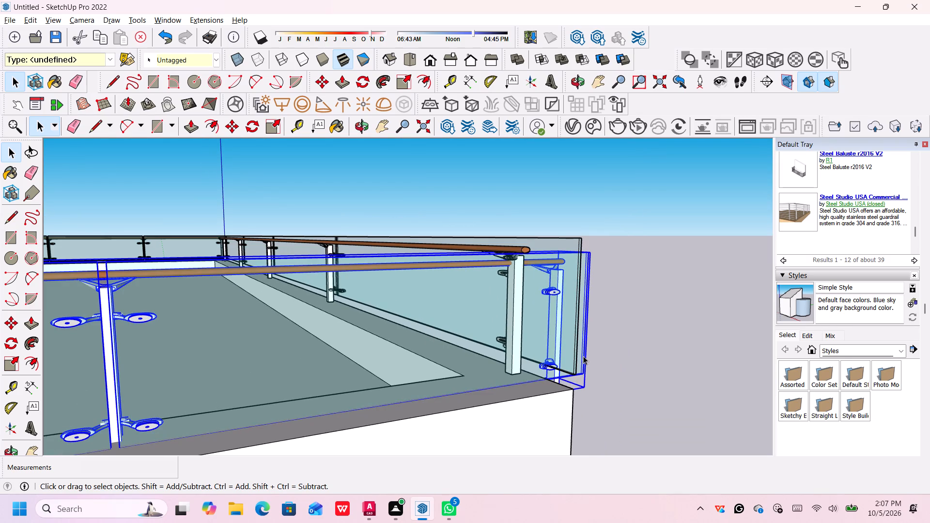
{"action": "left_click", "coordinate": [320, 77]}
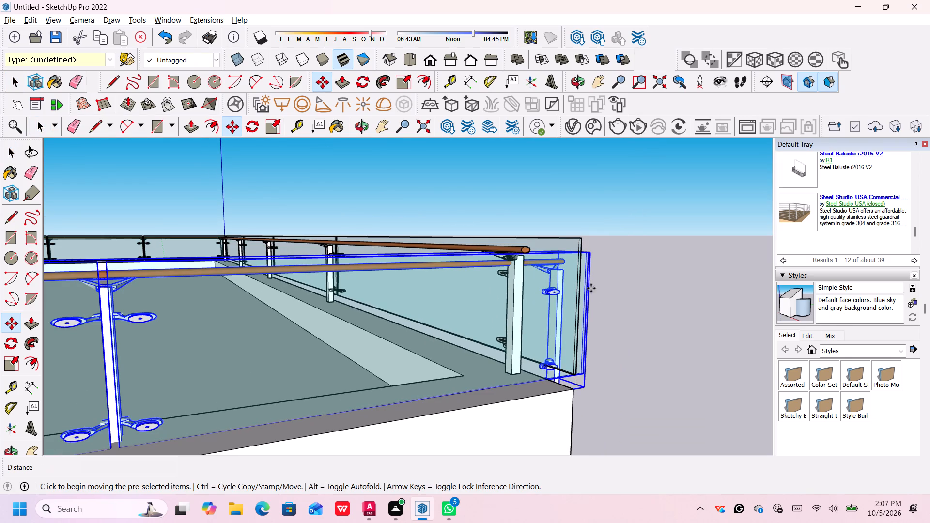
{"action": "left_click", "coordinate": [583, 372]}
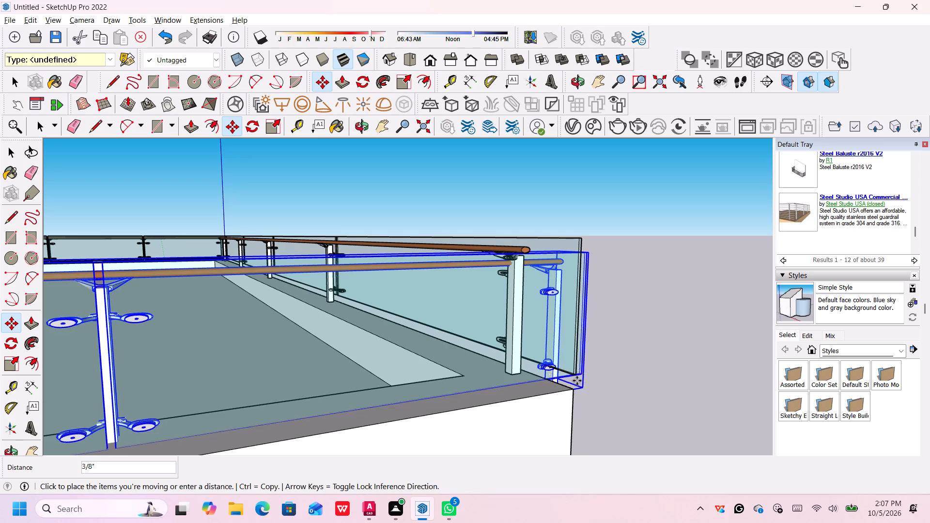
{"action": "left_click", "coordinate": [572, 387]}
{"action": "scroll", "coordinate": [581, 403], "scroll_direction": "down", "scroll_amount": 5}
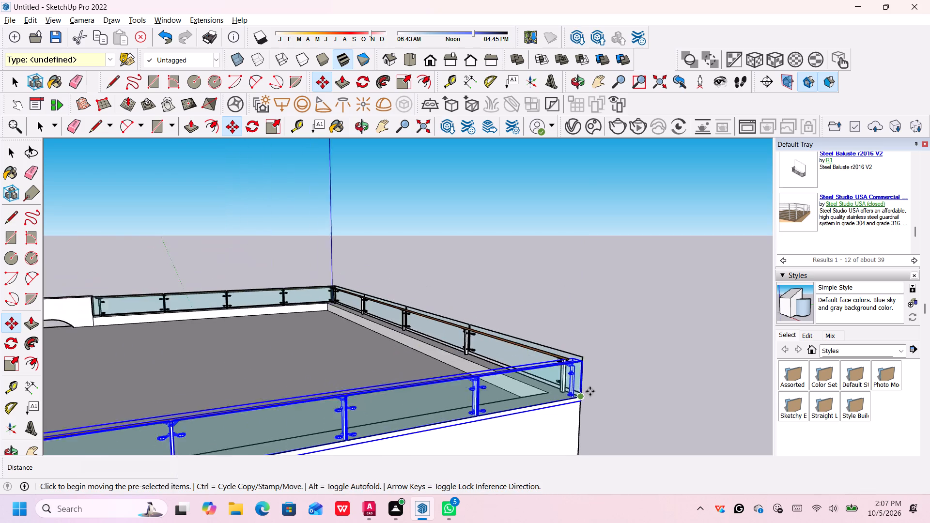
{"action": "scroll", "coordinate": [590, 391], "scroll_direction": "down", "scroll_amount": 5}
{"action": "middle_click_drag", "start_coordinate": [555, 428], "coordinate": [623, 398]}
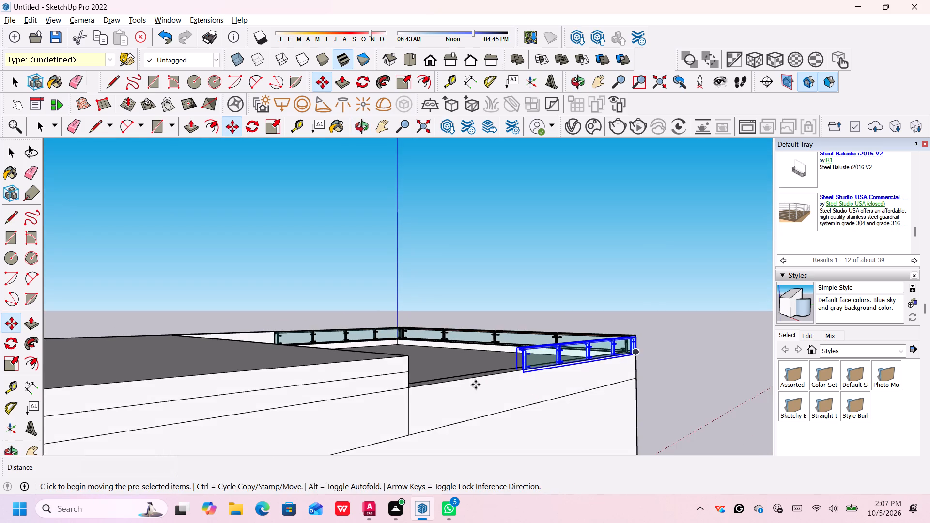
{"action": "middle_click_drag", "start_coordinate": [476, 386], "coordinate": [506, 431]}
{"action": "key", "text": "space"}
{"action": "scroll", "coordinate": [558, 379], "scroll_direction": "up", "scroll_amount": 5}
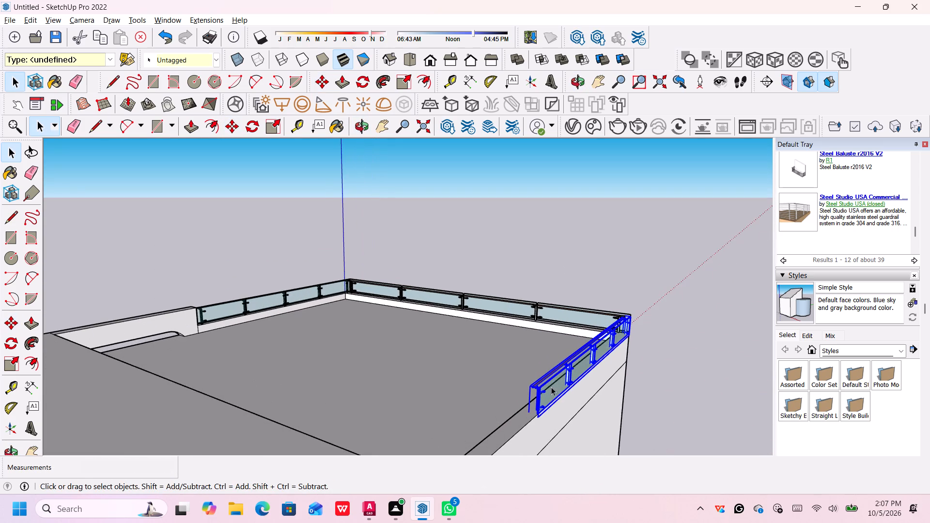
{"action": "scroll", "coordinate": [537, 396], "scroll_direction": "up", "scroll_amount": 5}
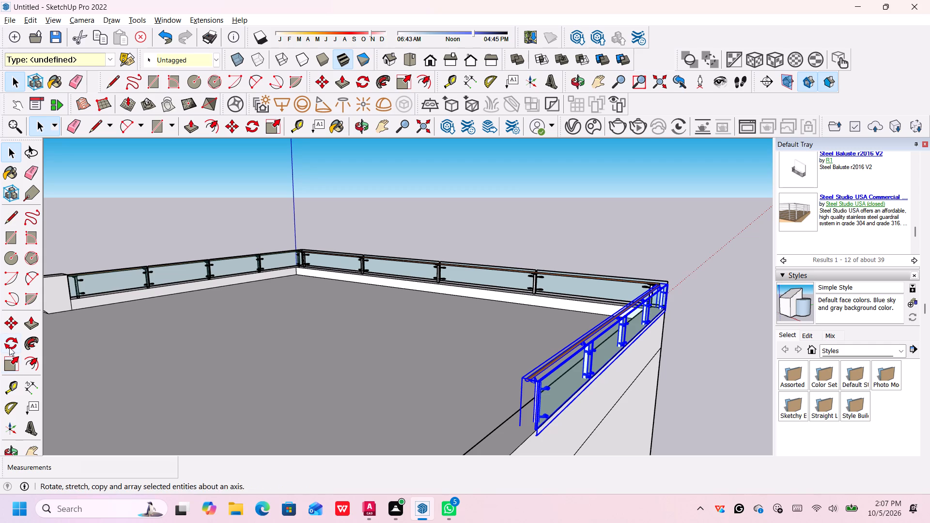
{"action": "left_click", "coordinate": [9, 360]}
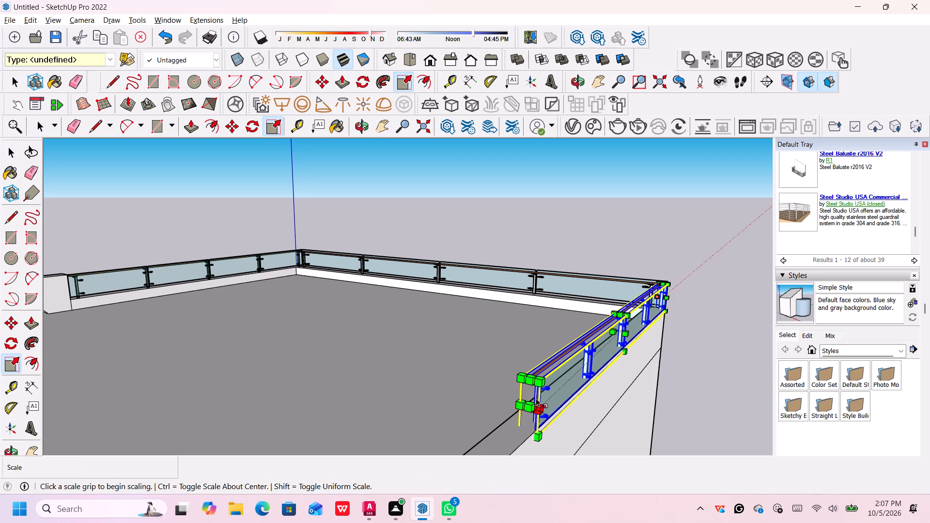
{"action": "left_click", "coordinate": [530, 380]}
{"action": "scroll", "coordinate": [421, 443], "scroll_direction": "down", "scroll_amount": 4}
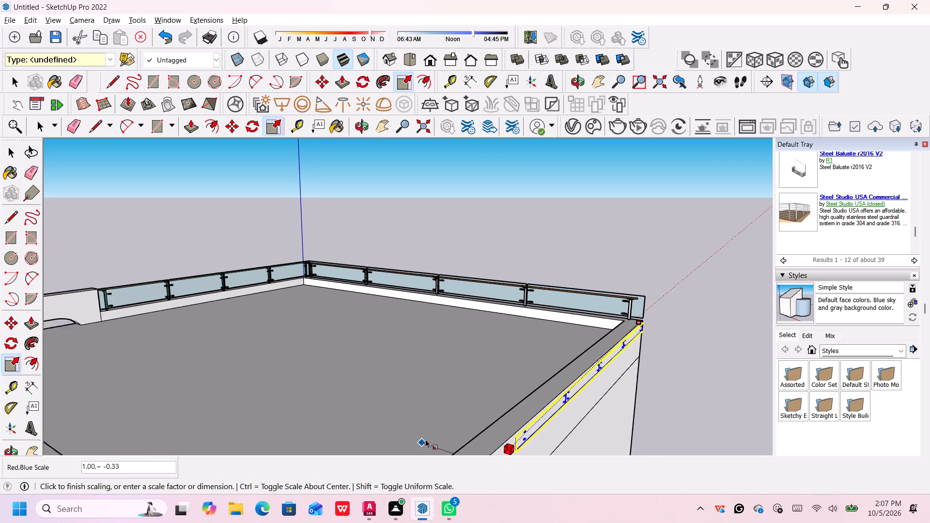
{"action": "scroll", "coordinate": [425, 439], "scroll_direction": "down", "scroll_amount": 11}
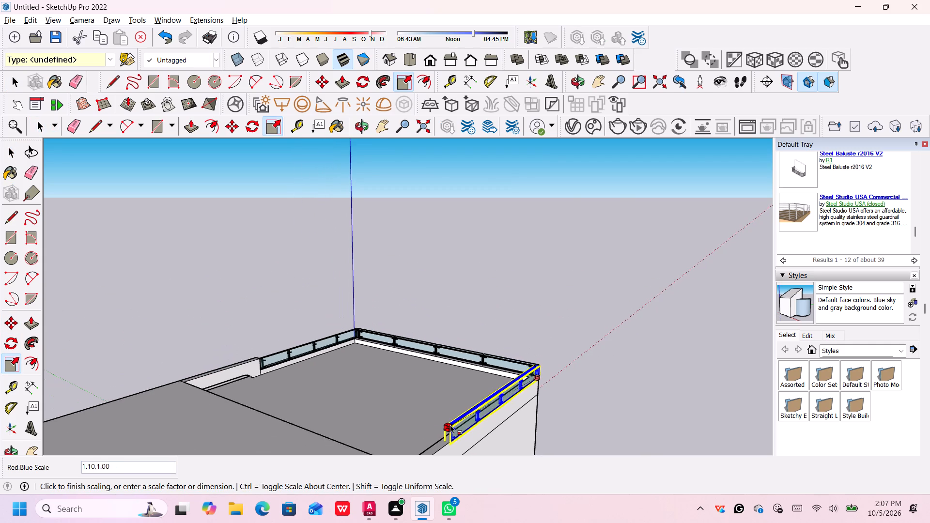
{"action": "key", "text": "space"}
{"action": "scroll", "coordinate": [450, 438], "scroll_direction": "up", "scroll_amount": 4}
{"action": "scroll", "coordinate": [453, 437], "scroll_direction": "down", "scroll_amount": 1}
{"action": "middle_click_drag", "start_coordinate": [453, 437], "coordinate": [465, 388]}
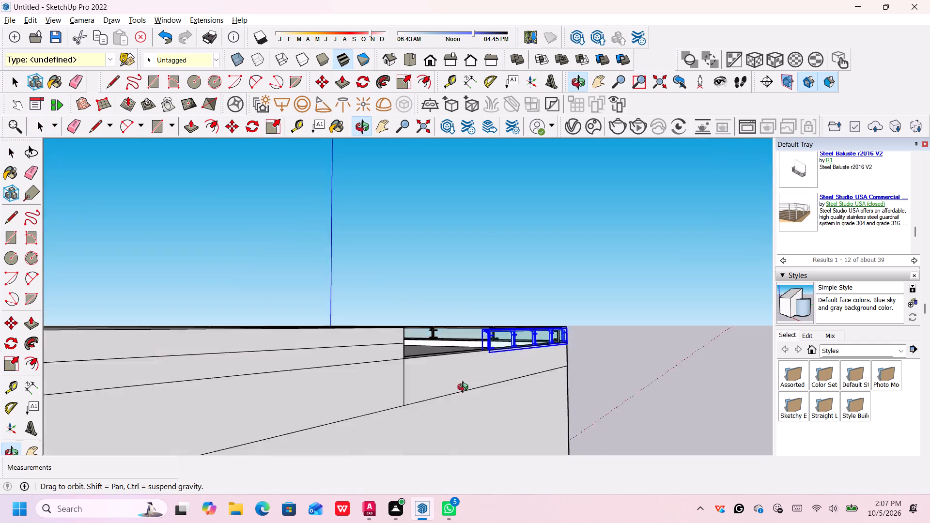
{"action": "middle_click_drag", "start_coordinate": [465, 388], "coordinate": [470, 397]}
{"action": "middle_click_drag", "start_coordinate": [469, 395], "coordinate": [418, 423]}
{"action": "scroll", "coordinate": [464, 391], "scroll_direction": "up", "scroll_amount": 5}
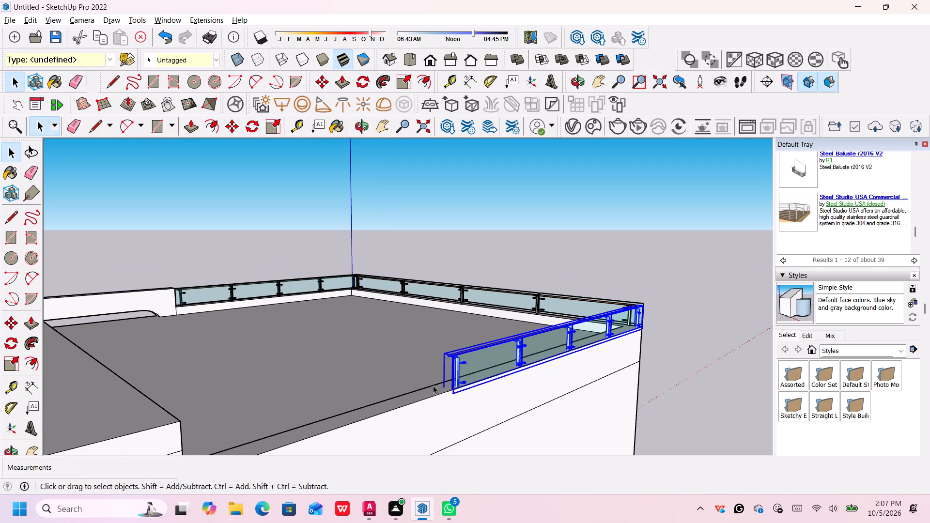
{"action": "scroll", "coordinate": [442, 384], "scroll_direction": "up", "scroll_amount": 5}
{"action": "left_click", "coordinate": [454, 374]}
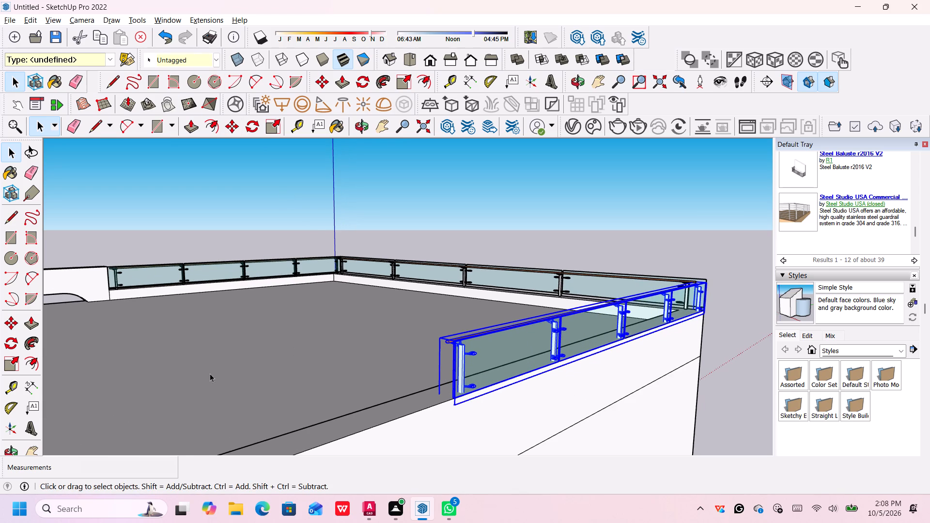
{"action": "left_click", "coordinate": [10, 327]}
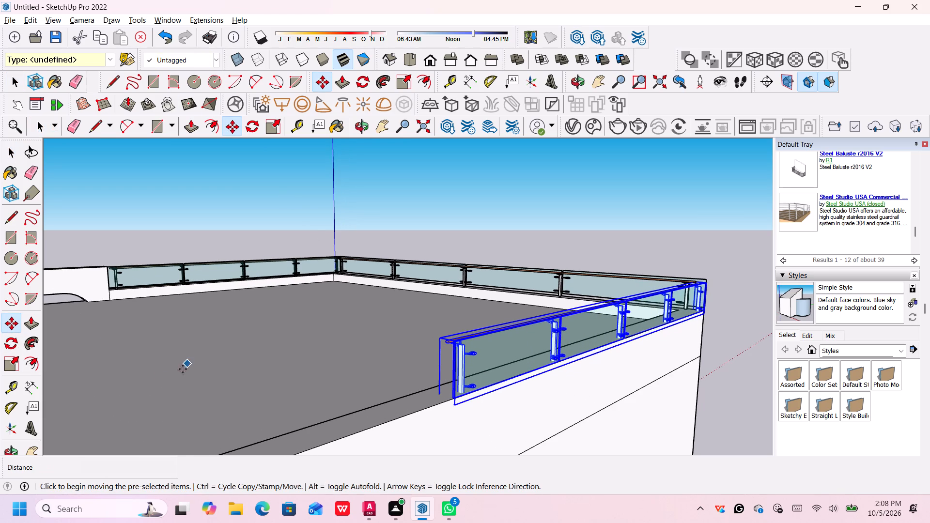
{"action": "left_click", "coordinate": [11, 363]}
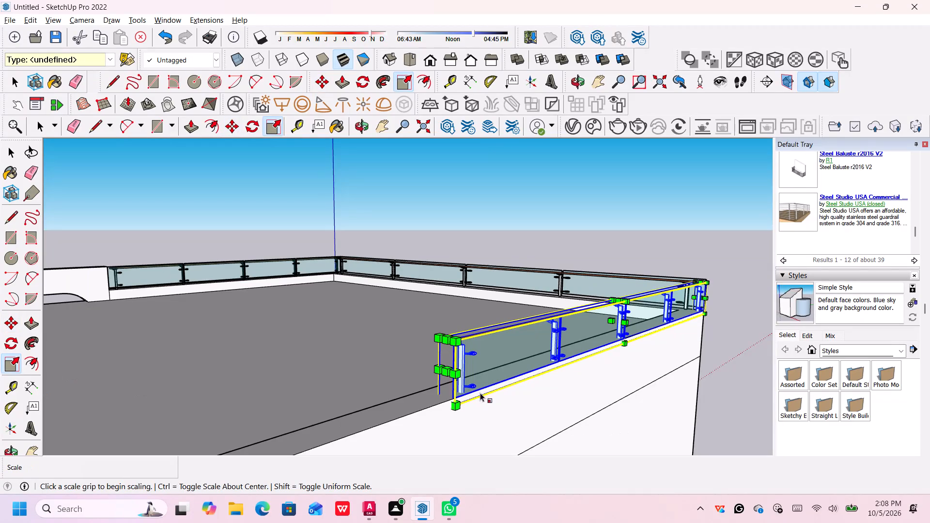
Move the copied handrail about 2 1/4" from its lower end edge to the outer top corner of the parapet.
{"action": "scroll", "coordinate": [452, 400], "scroll_direction": "up", "scroll_amount": 4}
{"action": "scroll", "coordinate": [641, 358], "scroll_direction": "down", "scroll_amount": 1}
{"action": "middle_click_drag", "start_coordinate": [736, 327], "coordinate": [554, 339]}
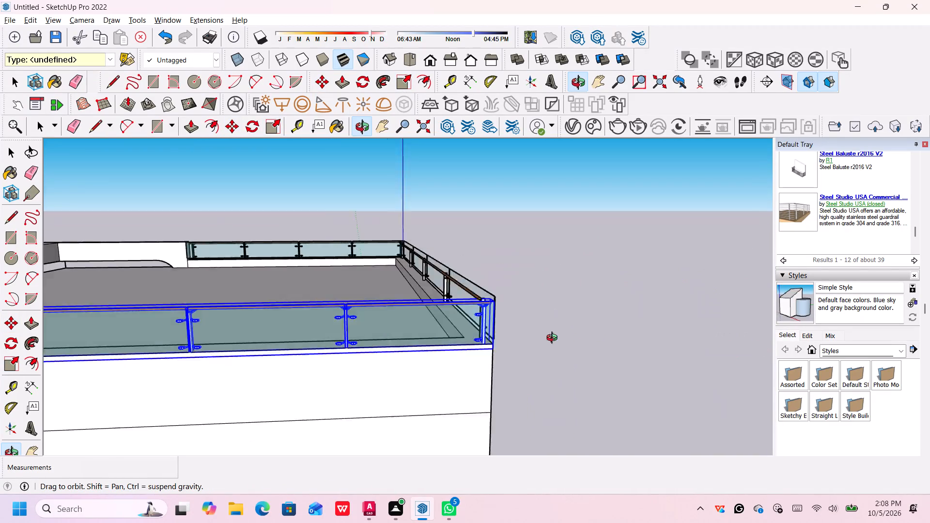
{"action": "middle_click_drag", "start_coordinate": [554, 339], "coordinate": [526, 339]}
{"action": "scroll", "coordinate": [279, 352], "scroll_direction": "up", "scroll_amount": 6}
{"action": "scroll", "coordinate": [235, 347], "scroll_direction": "up", "scroll_amount": 7}
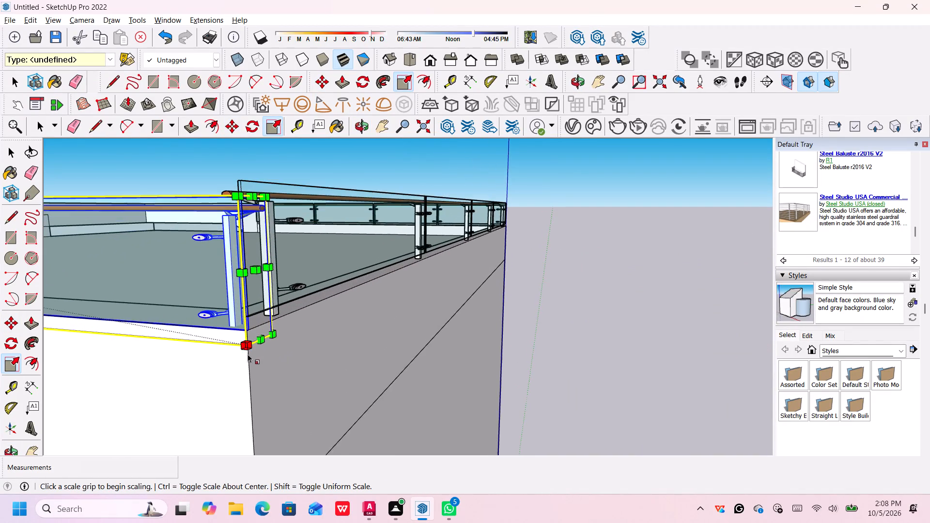
{"action": "scroll", "coordinate": [248, 354], "scroll_direction": "up", "scroll_amount": 3}
{"action": "key", "text": "space"}
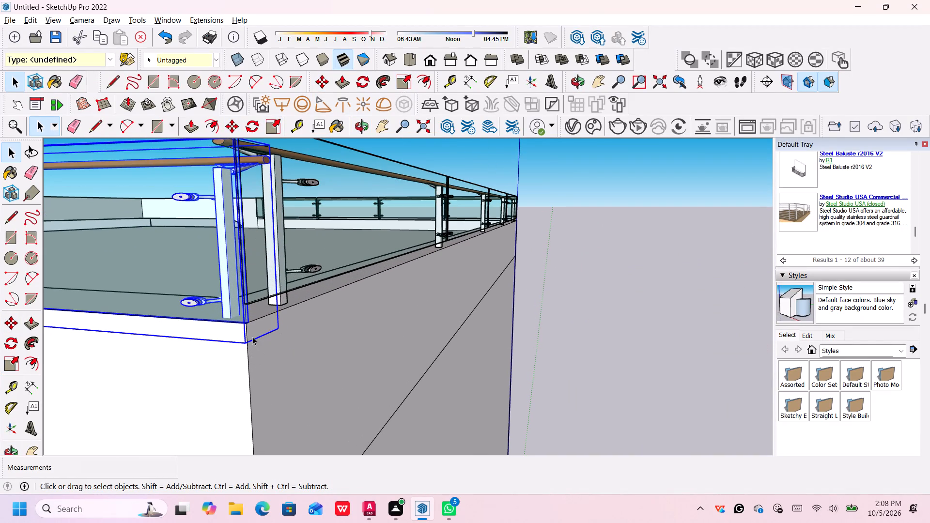
{"action": "left_click", "coordinate": [232, 123]}
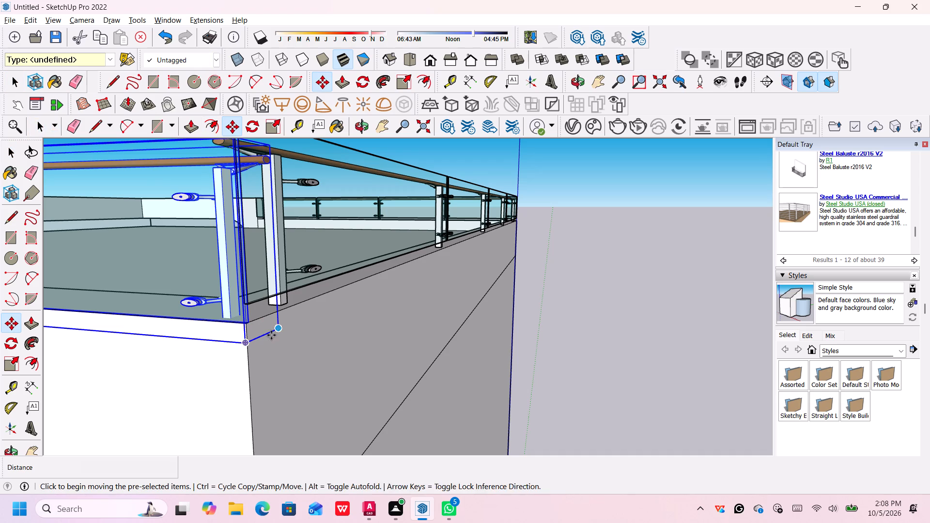
{"action": "left_click", "coordinate": [261, 337]}
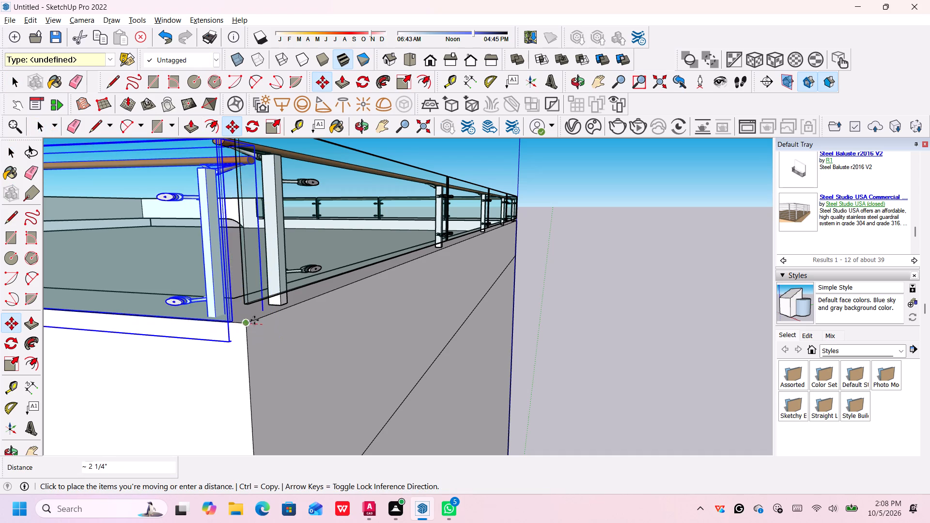
{"action": "left_click", "coordinate": [248, 323]}
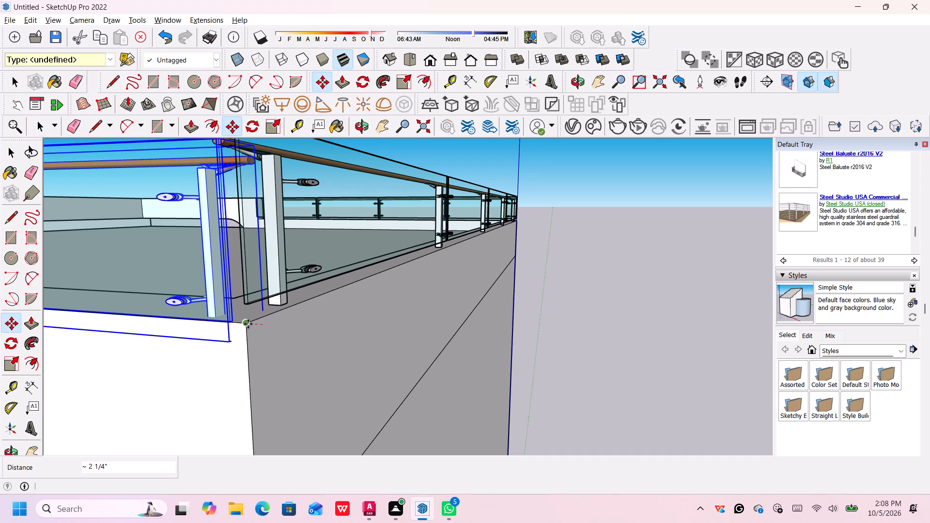
Move the copied handrail about 3 5/16" from its lower outer corner onto the parapet's outer top corner.
{"action": "left_click", "coordinate": [229, 341]}
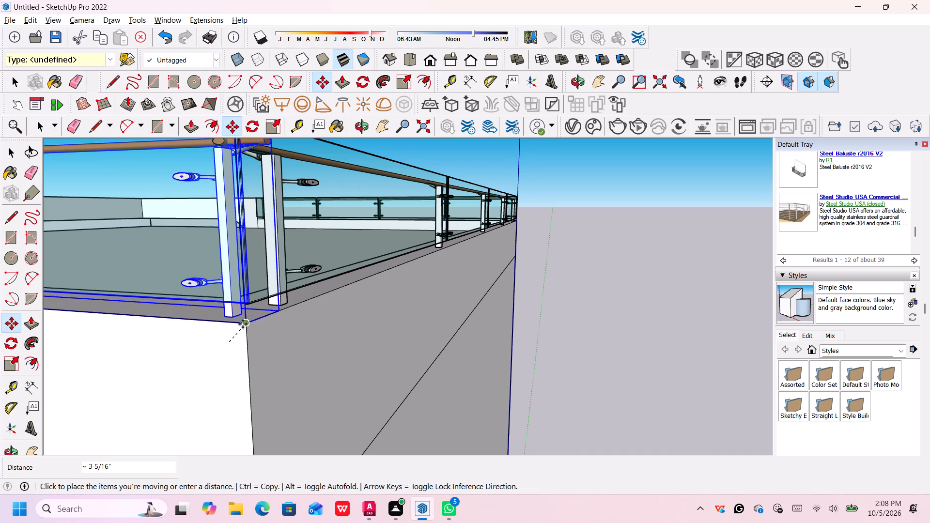
{"action": "left_click", "coordinate": [244, 324]}
Scale the copied handrail in length from its free lower end grip to the parapet's far corner, about 1.55, keeping height at 1.00.
{"action": "scroll", "coordinate": [307, 324], "scroll_direction": "down", "scroll_amount": 6}
{"action": "middle_click_drag", "start_coordinate": [282, 343], "coordinate": [589, 358]}
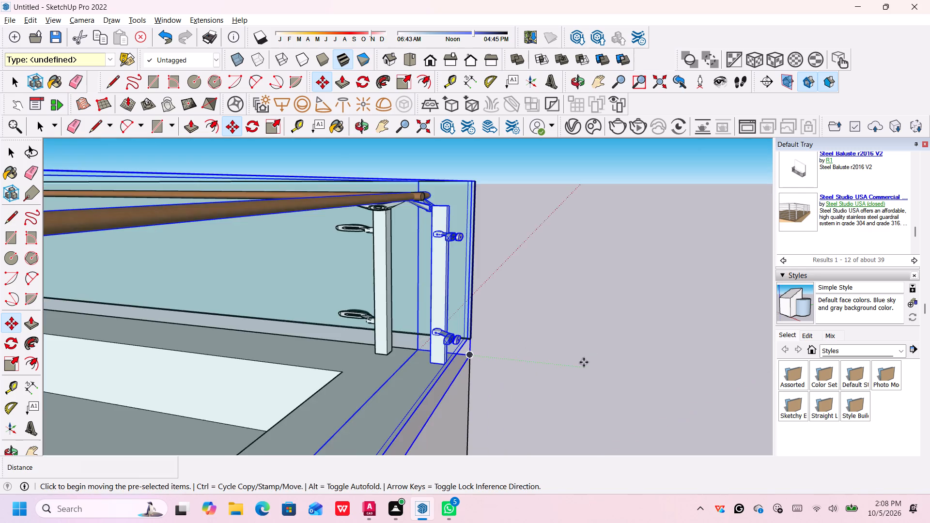
{"action": "scroll", "coordinate": [467, 391], "scroll_direction": "down", "scroll_amount": 20}
{"action": "scroll", "coordinate": [467, 391], "scroll_direction": "down", "scroll_amount": 1}
{"action": "scroll", "coordinate": [482, 429], "scroll_direction": "down", "scroll_amount": 1}
{"action": "middle_click_drag", "start_coordinate": [483, 429], "coordinate": [476, 405]}
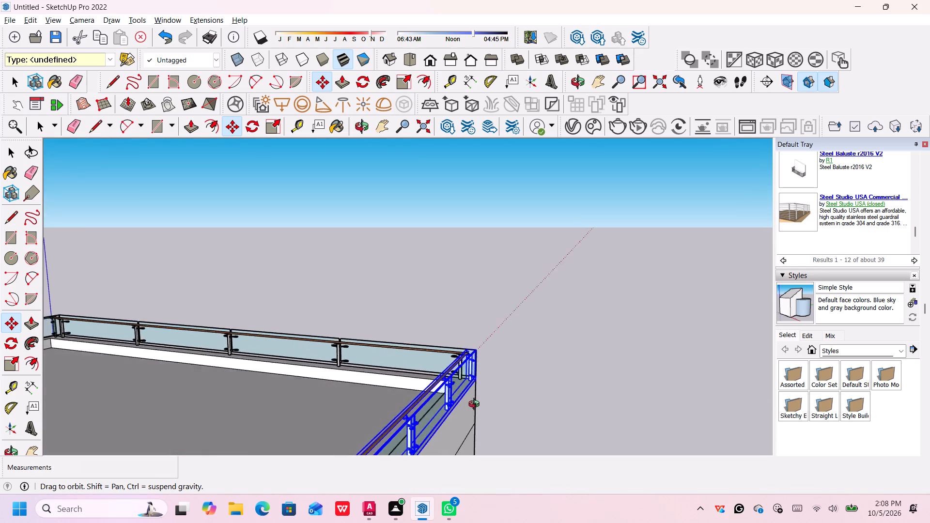
{"action": "middle_click_drag", "start_coordinate": [476, 405], "coordinate": [474, 347]}
{"action": "middle_click_drag", "start_coordinate": [111, 278], "coordinate": [154, 359]}
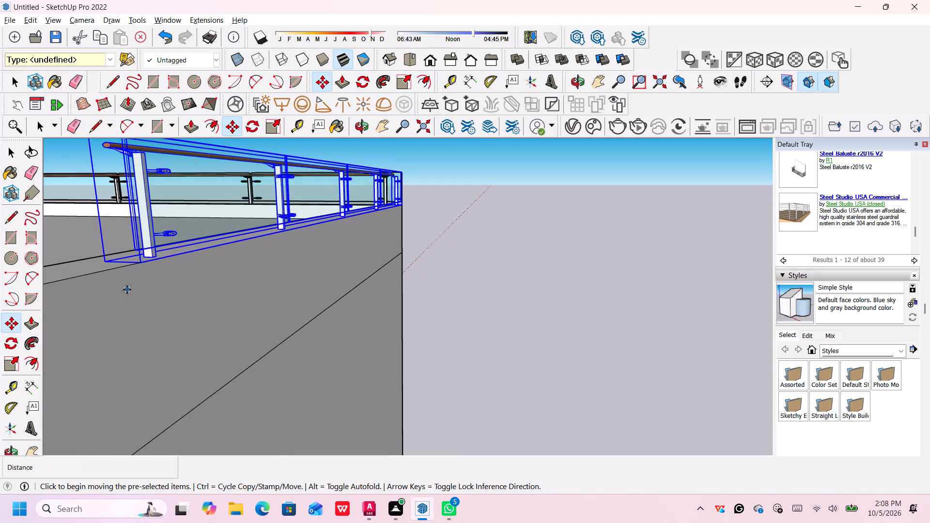
{"action": "key", "text": "c"}
{"action": "key", "text": "space"}
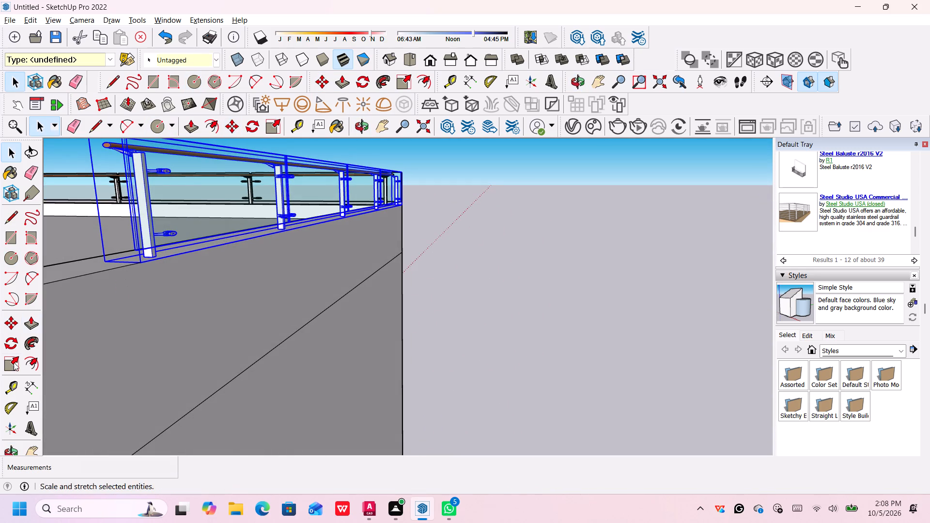
{"action": "left_click", "coordinate": [13, 365]}
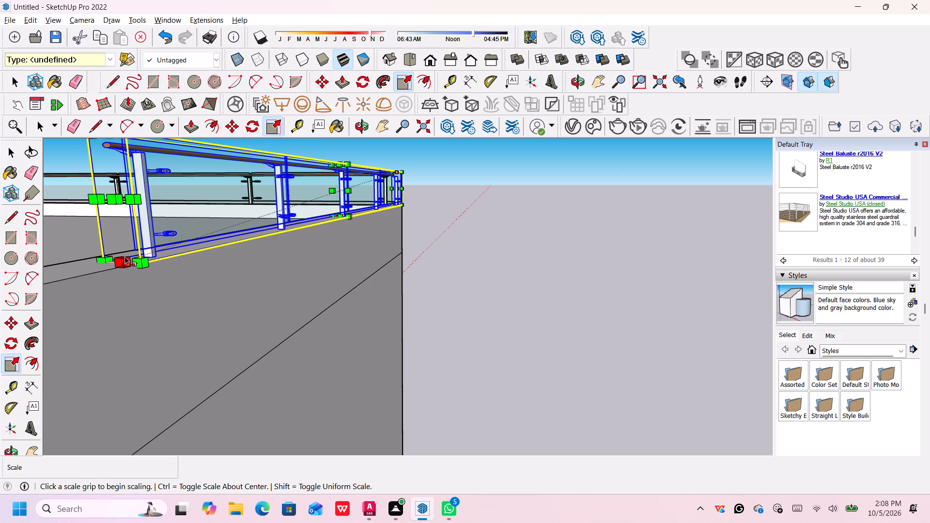
{"action": "left_click", "coordinate": [124, 260]}
{"action": "scroll", "coordinate": [58, 287], "scroll_direction": "down", "scroll_amount": 11}
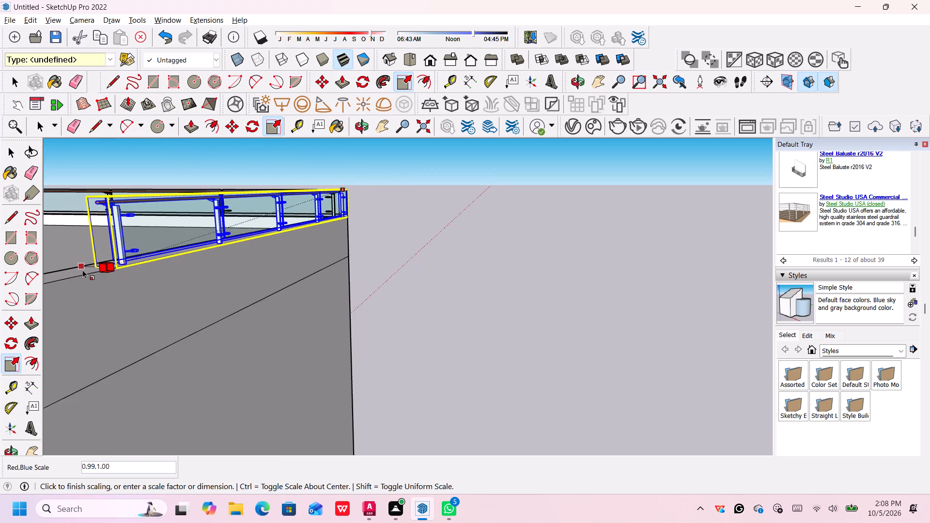
{"action": "scroll", "coordinate": [82, 270], "scroll_direction": "down", "scroll_amount": 11}
{"action": "middle_click_drag", "start_coordinate": [94, 289], "coordinate": [95, 288]}
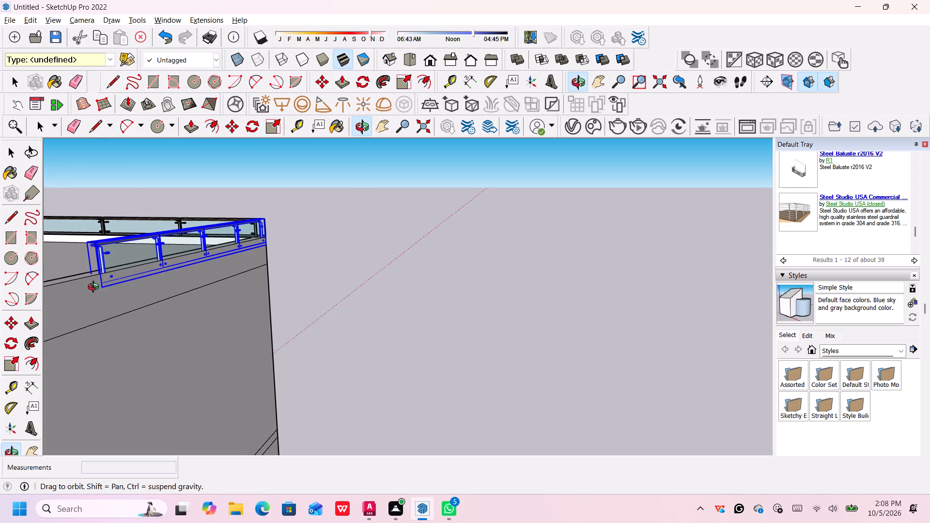
{"action": "middle_click_drag", "start_coordinate": [95, 288], "coordinate": [399, 241]}
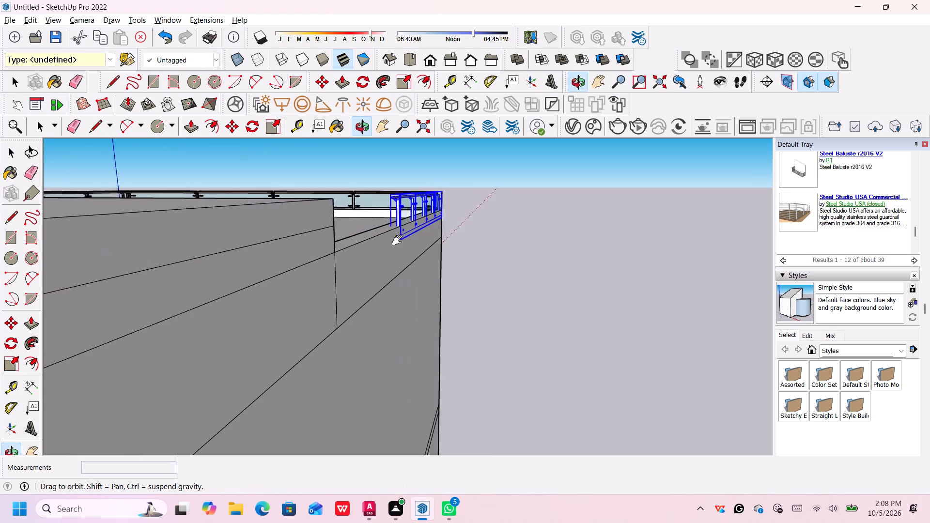
{"action": "middle_click_drag", "start_coordinate": [399, 241], "coordinate": [392, 248]}
{"action": "middle_click_drag", "start_coordinate": [382, 259], "coordinate": [263, 261]}
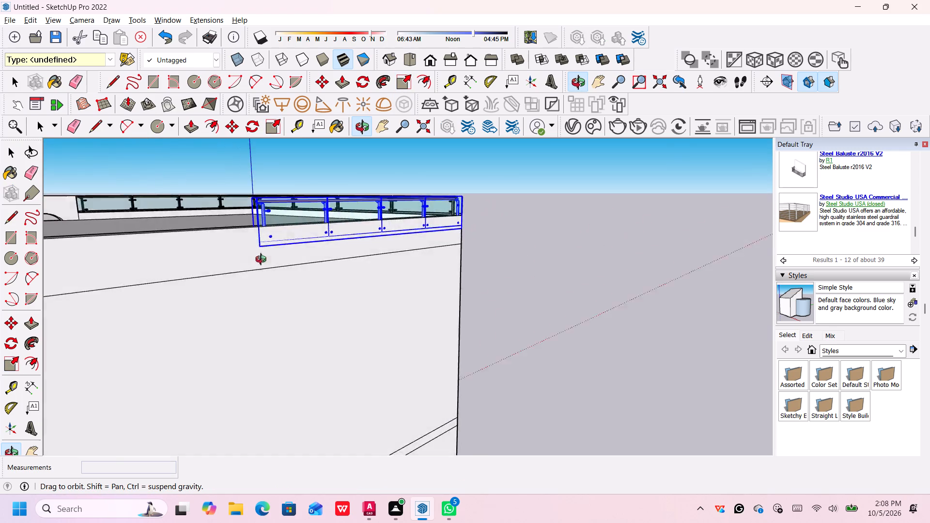
{"action": "middle_click_drag", "start_coordinate": [263, 261], "coordinate": [200, 265]}
{"action": "scroll", "coordinate": [159, 270], "scroll_direction": "down", "scroll_amount": 4}
{"action": "middle_click_drag", "start_coordinate": [162, 271], "coordinate": [163, 266]}
{"action": "scroll", "coordinate": [55, 237], "scroll_direction": "up", "scroll_amount": 1}
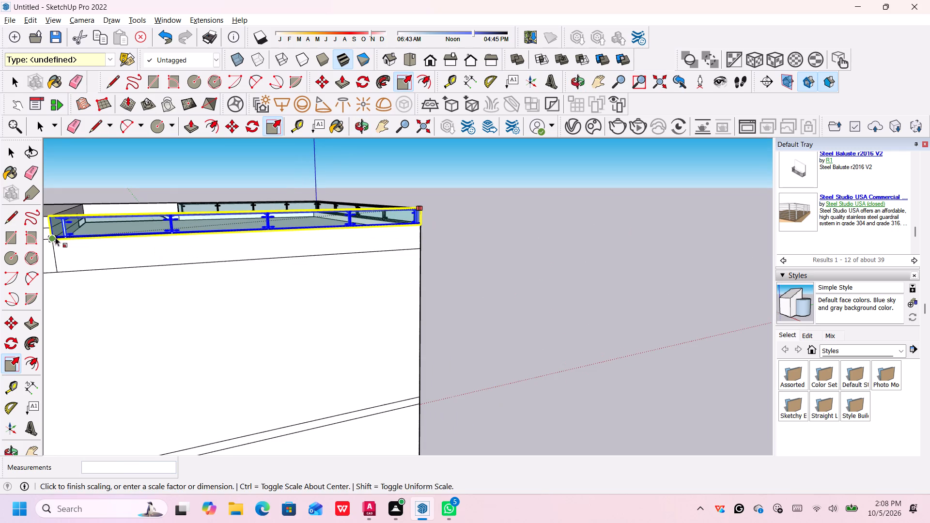
{"action": "scroll", "coordinate": [55, 237], "scroll_direction": "up", "scroll_amount": 11}
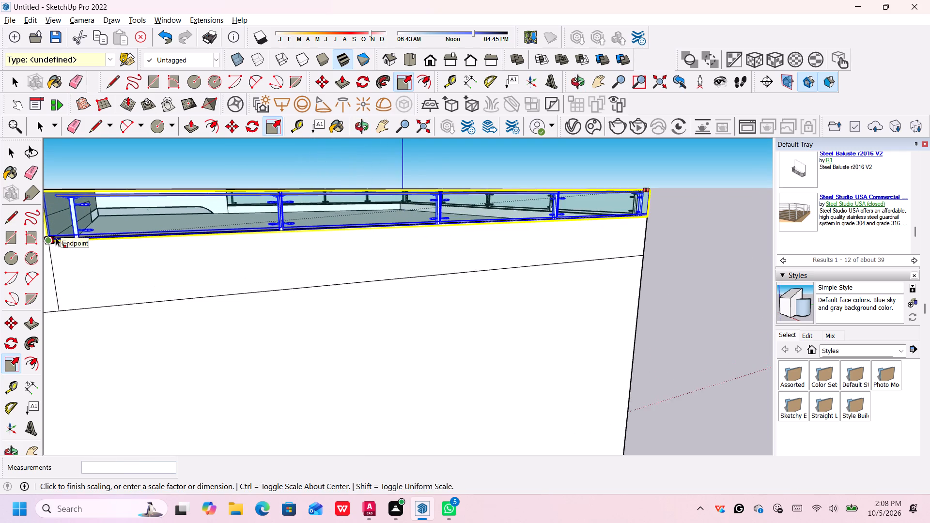
{"action": "scroll", "coordinate": [56, 238], "scroll_direction": "up", "scroll_amount": 13}
{"action": "scroll", "coordinate": [56, 238], "scroll_direction": "down", "scroll_amount": 5}
{"action": "middle_click_drag", "start_coordinate": [57, 238], "coordinate": [58, 238]}
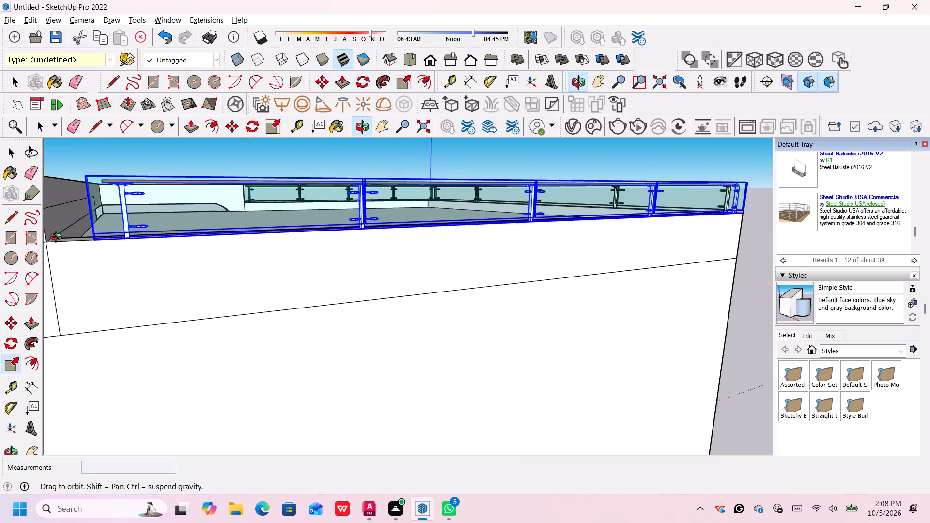
{"action": "middle_click_drag", "start_coordinate": [58, 238], "coordinate": [0, 229]}
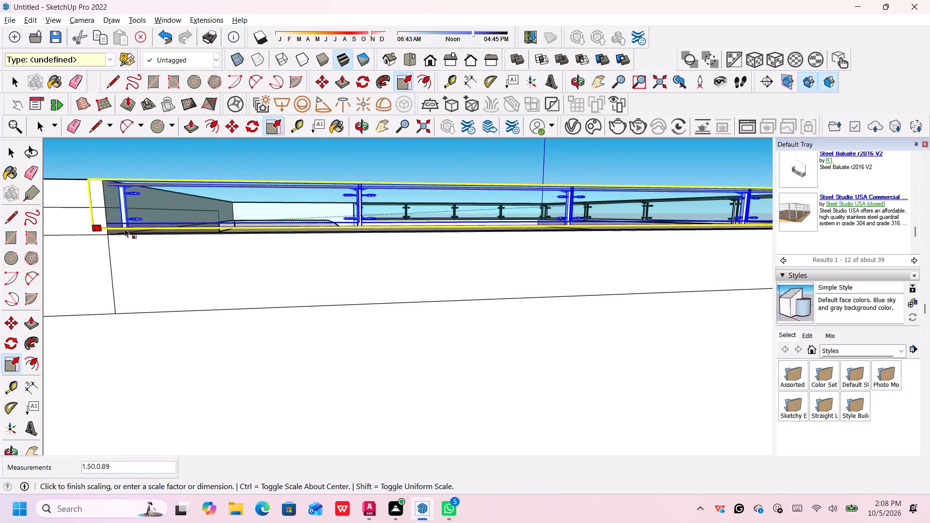
{"action": "scroll", "coordinate": [115, 231], "scroll_direction": "up", "scroll_amount": 6}
{"action": "middle_click", "coordinate": [116, 236]}
{"action": "middle_click_drag", "start_coordinate": [118, 240], "coordinate": [120, 304]}
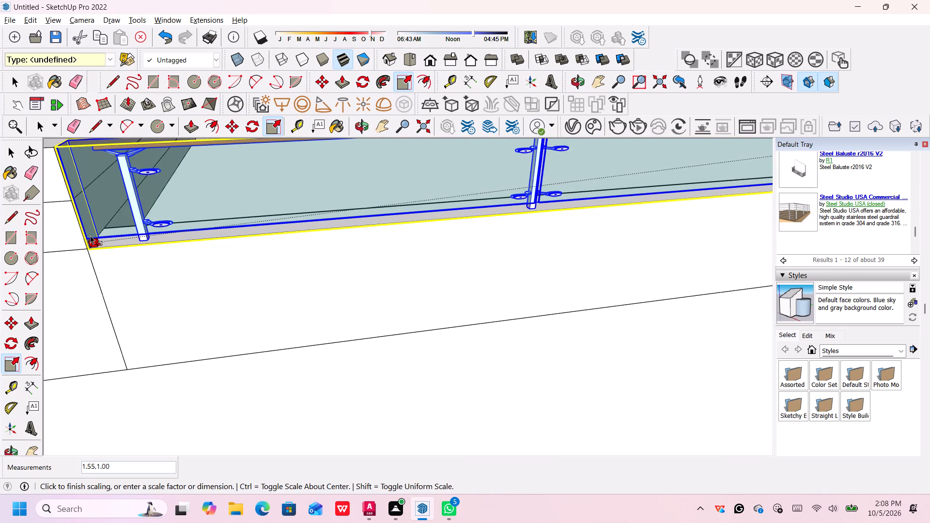
{"action": "left_click", "coordinate": [86, 244]}
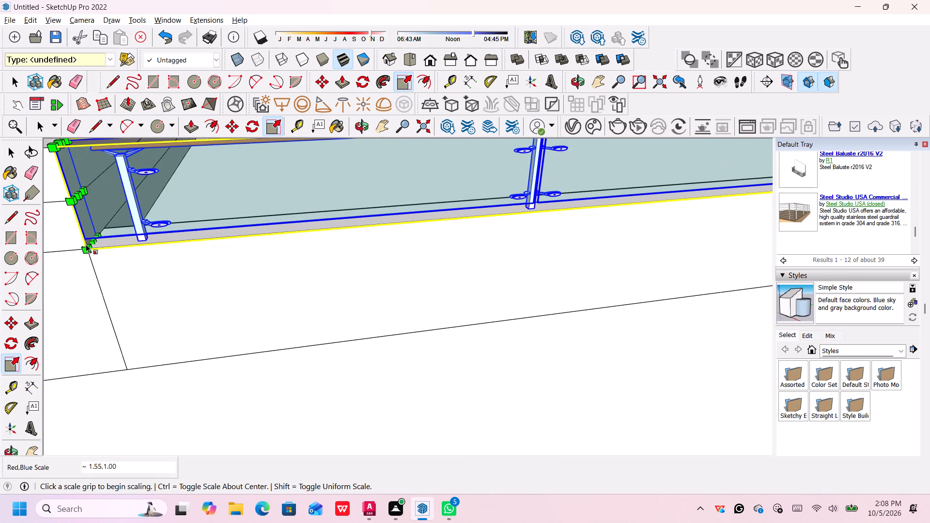
Examine the handrails around the roof and the front facade from several sides, and clear the selection.
{"action": "scroll", "coordinate": [230, 274], "scroll_direction": "down", "scroll_amount": 7}
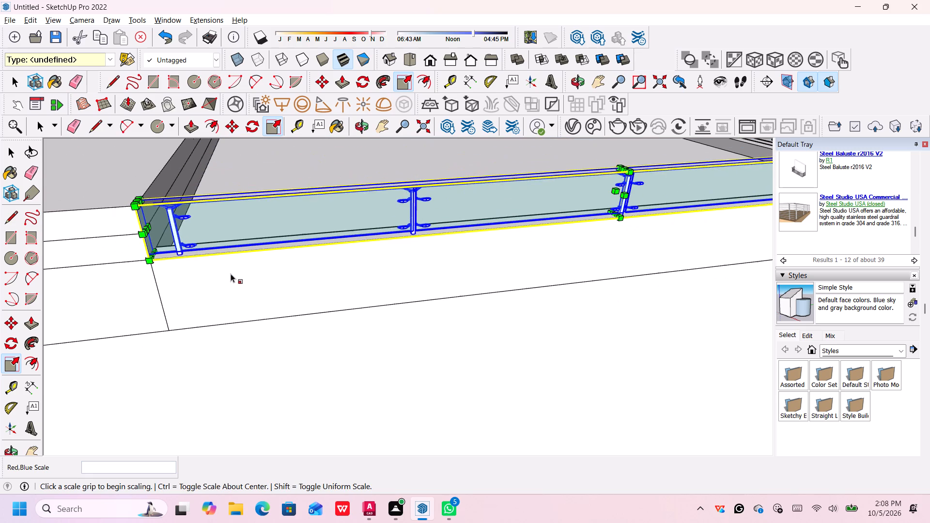
{"action": "middle_click_drag", "start_coordinate": [721, 256], "coordinate": [438, 308]}
{"action": "scroll", "coordinate": [443, 309], "scroll_direction": "down", "scroll_amount": 4}
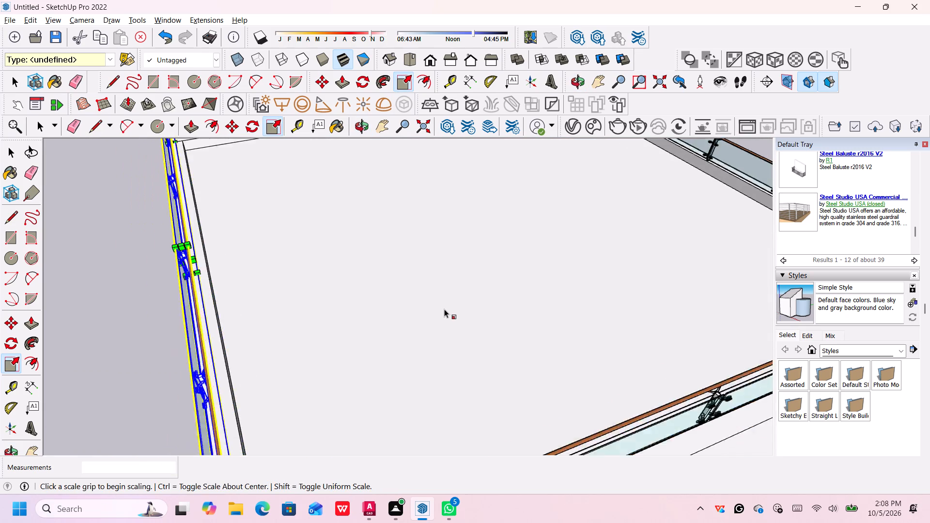
{"action": "scroll", "coordinate": [444, 309], "scroll_direction": "down", "scroll_amount": 3}
{"action": "key", "text": "space"}
{"action": "scroll", "coordinate": [622, 410], "scroll_direction": "down", "scroll_amount": 7}
{"action": "middle_click_drag", "start_coordinate": [630, 413], "coordinate": [572, 357]}
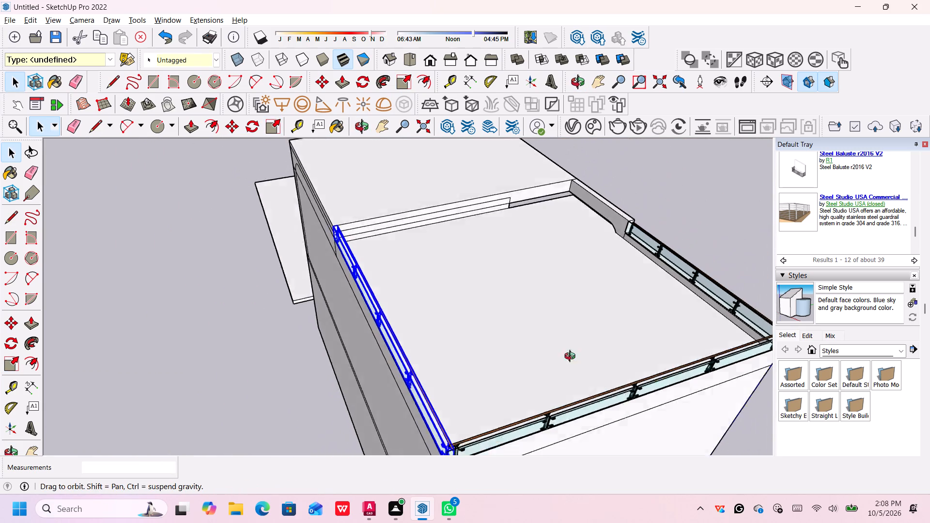
{"action": "middle_click_drag", "start_coordinate": [572, 357], "coordinate": [321, 249]}
{"action": "middle_click_drag", "start_coordinate": [560, 307], "coordinate": [490, 438]}
{"action": "key", "text": "space"}
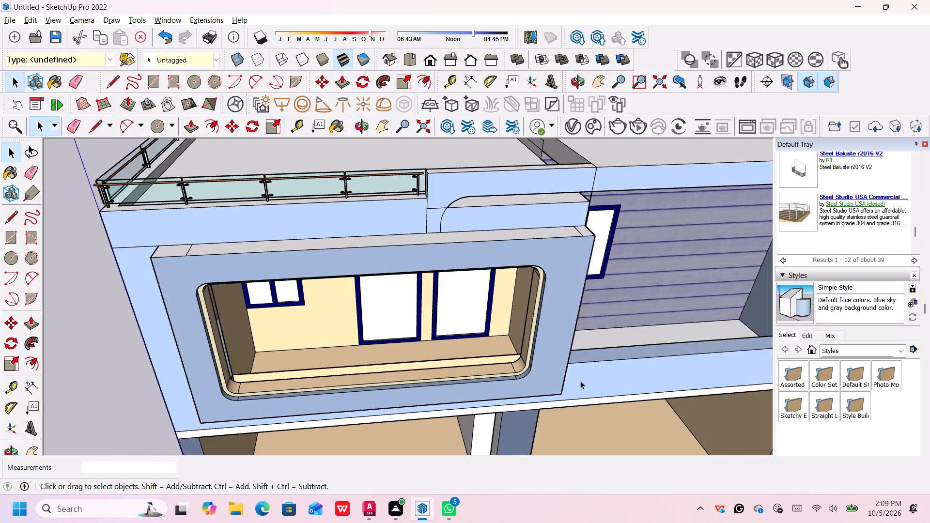
{"action": "scroll", "coordinate": [821, 310], "scroll_direction": "down", "scroll_amount": 6}
{"action": "scroll", "coordinate": [598, 344], "scroll_direction": "down", "scroll_amount": 6}
{"action": "middle_click_drag", "start_coordinate": [650, 421], "coordinate": [609, 327]}
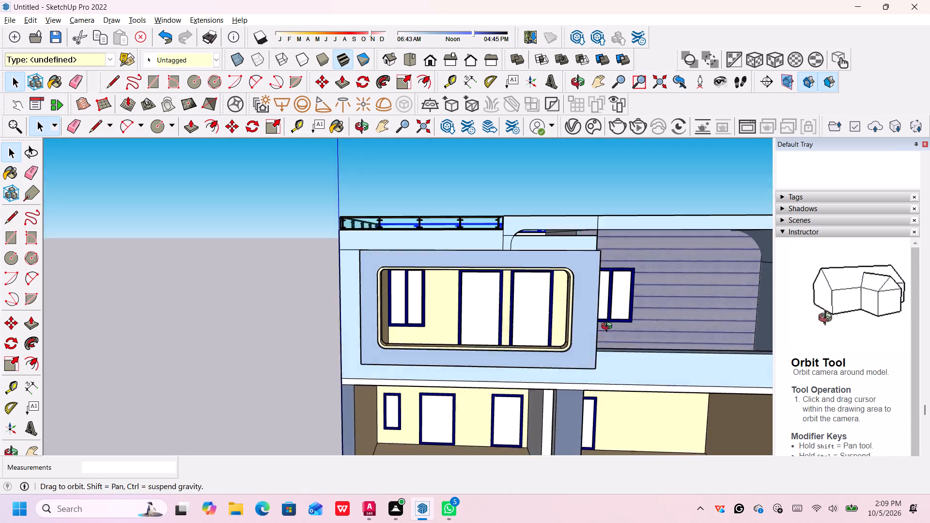
{"action": "middle_click_drag", "start_coordinate": [609, 327], "coordinate": [608, 323]}
{"action": "scroll", "coordinate": [542, 329], "scroll_direction": "down", "scroll_amount": 4}
{"action": "middle_click_drag", "start_coordinate": [604, 347], "coordinate": [608, 367]}
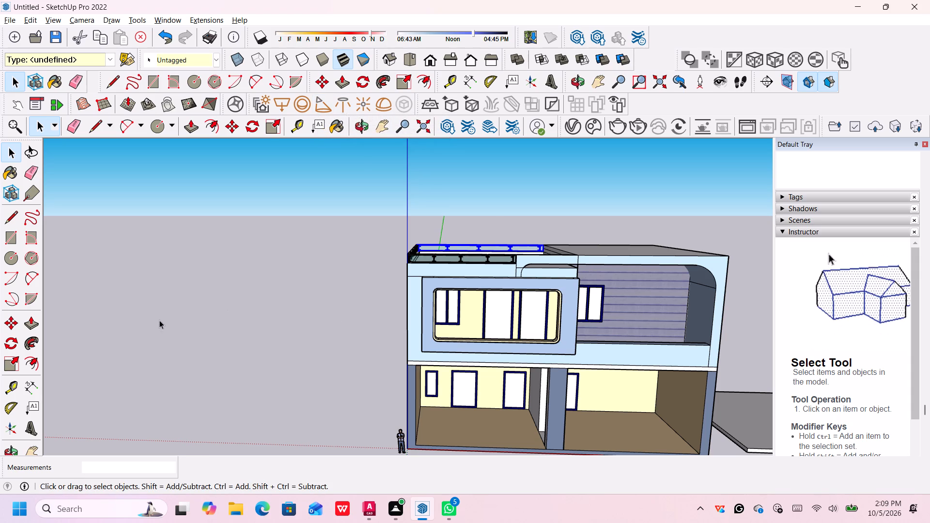
{"action": "left_click", "coordinate": [171, 316]}
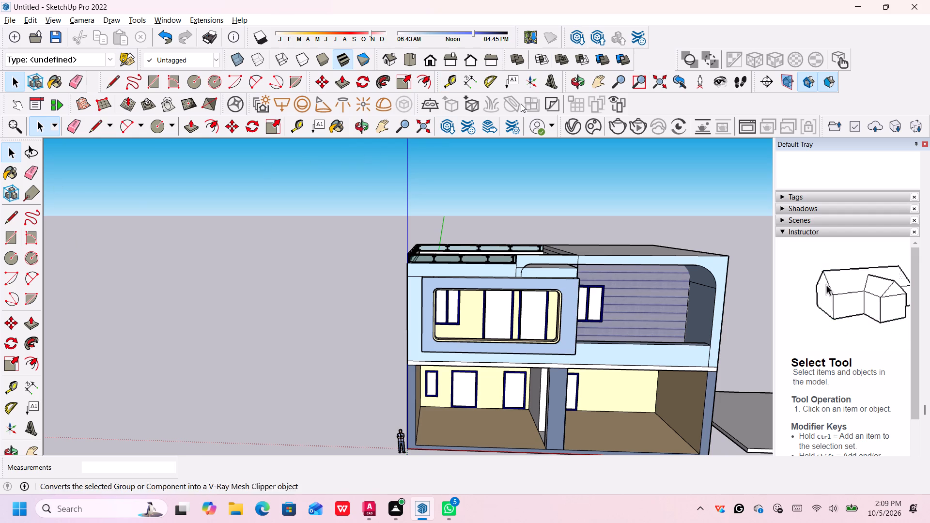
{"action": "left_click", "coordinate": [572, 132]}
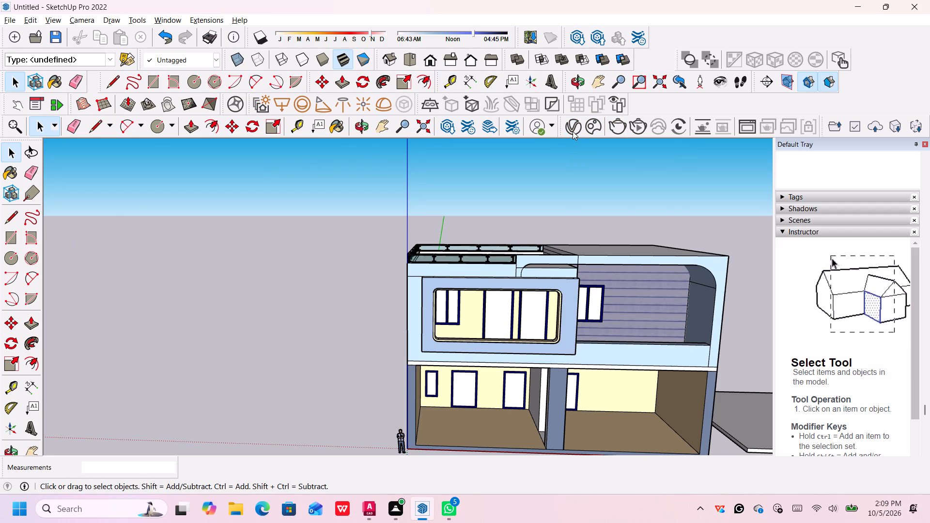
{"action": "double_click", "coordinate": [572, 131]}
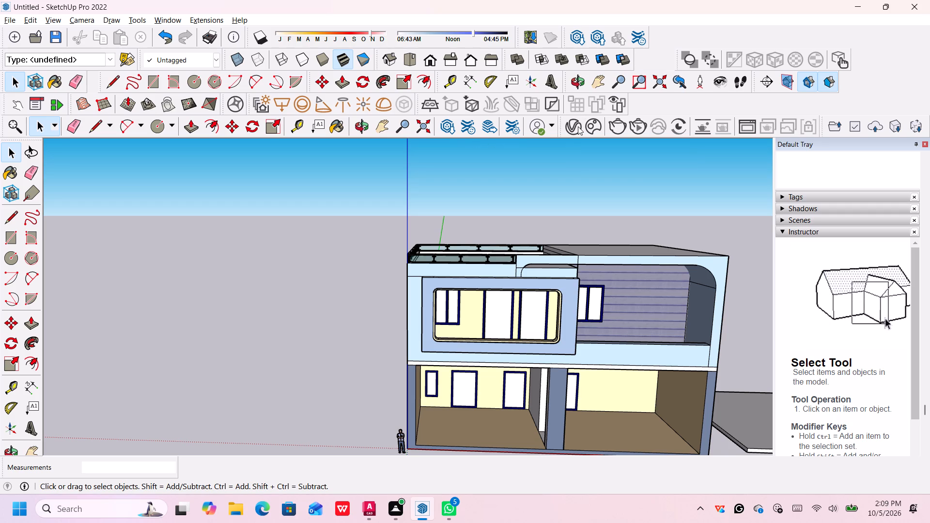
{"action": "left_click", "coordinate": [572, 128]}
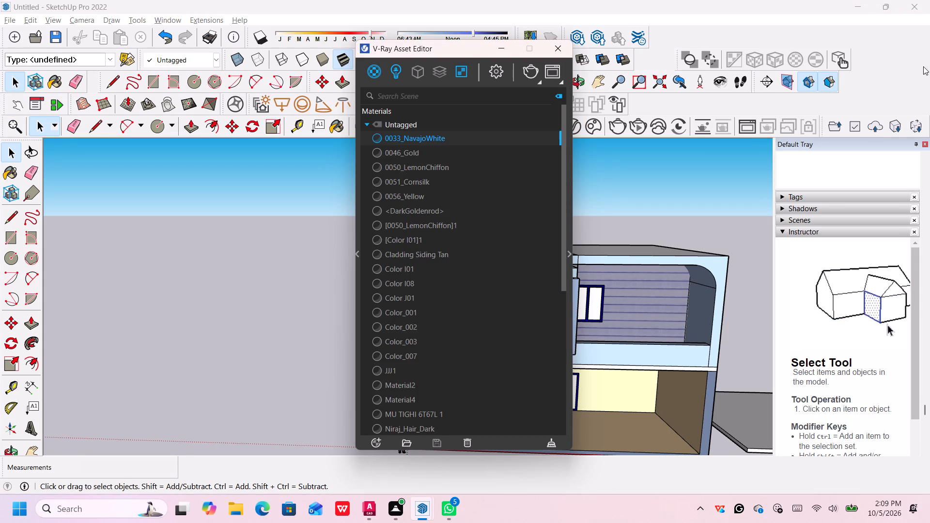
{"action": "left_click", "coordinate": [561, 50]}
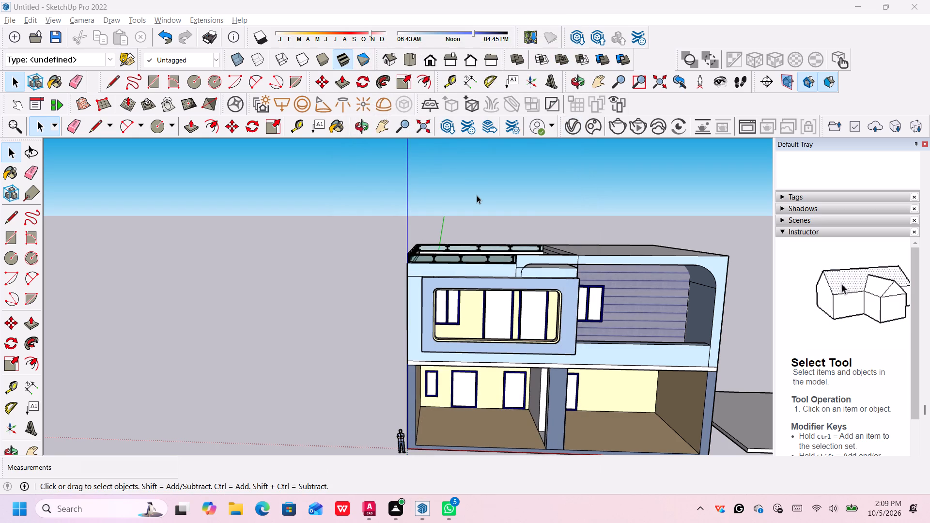
Start saving the model as a SketchUp file and browse to the civil dwg 2 folder within synbiosis solutions on the Desktop.
{"action": "key", "text": "ctrl+s"}
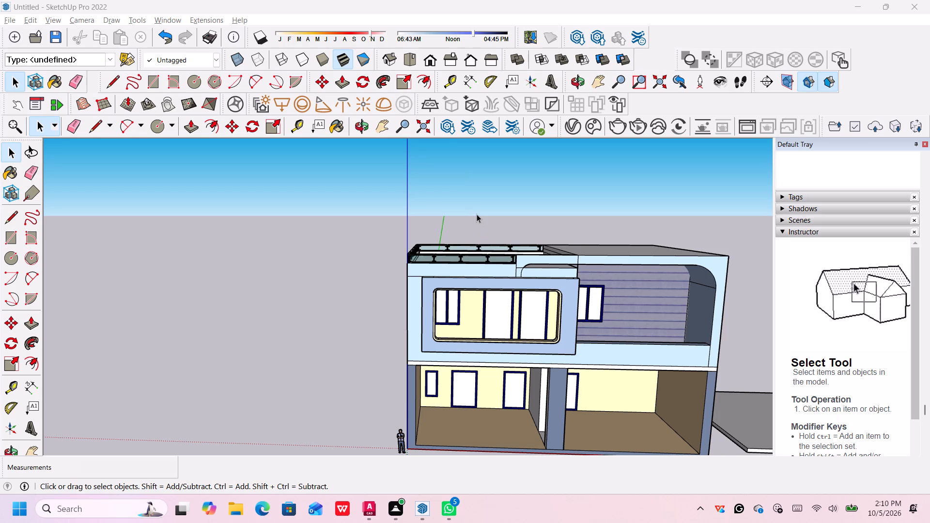
{"action": "key", "text": "ctrl+s"}
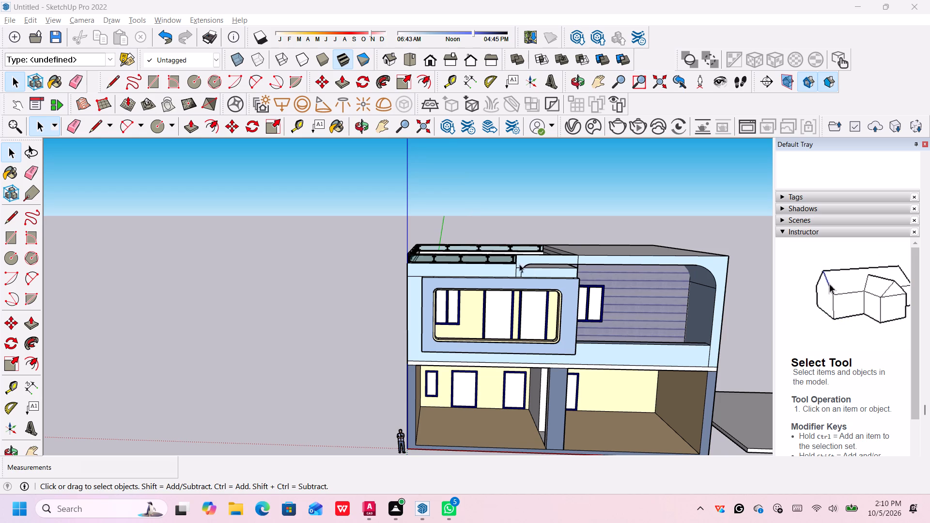
{"action": "scroll", "coordinate": [572, 241], "scroll_direction": "down", "scroll_amount": 5}
{"action": "middle_click_drag", "start_coordinate": [270, 226], "coordinate": [271, 227]}
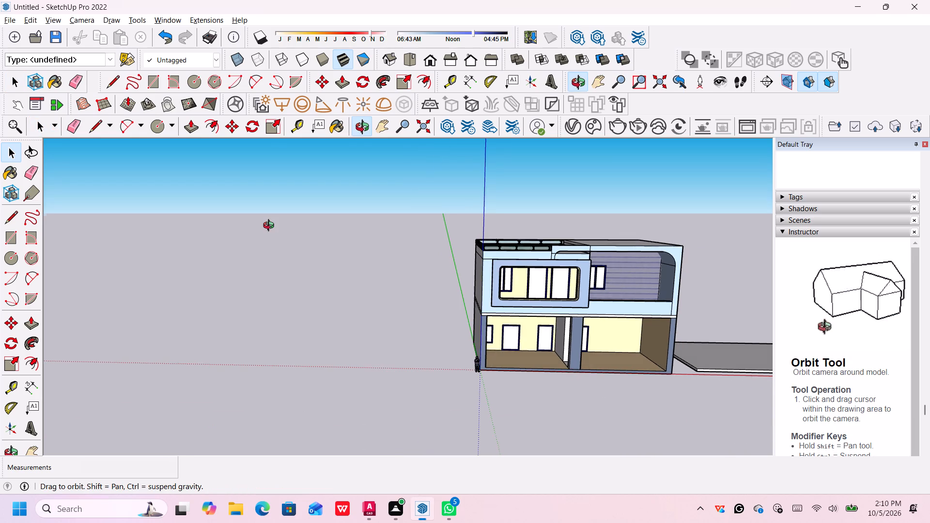
{"action": "middle_click_drag", "start_coordinate": [271, 227], "coordinate": [365, 245]}
{"action": "key", "text": "space"}
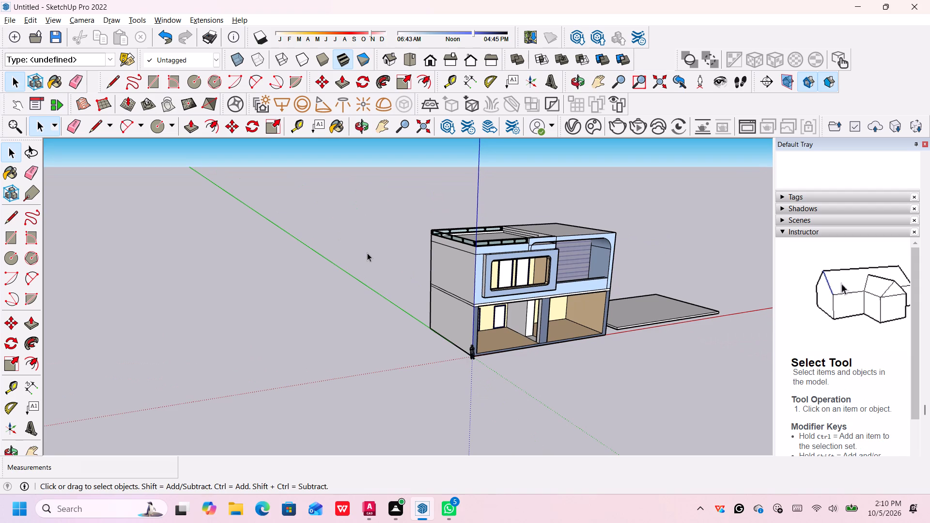
{"action": "key", "text": "ctrl+s"}
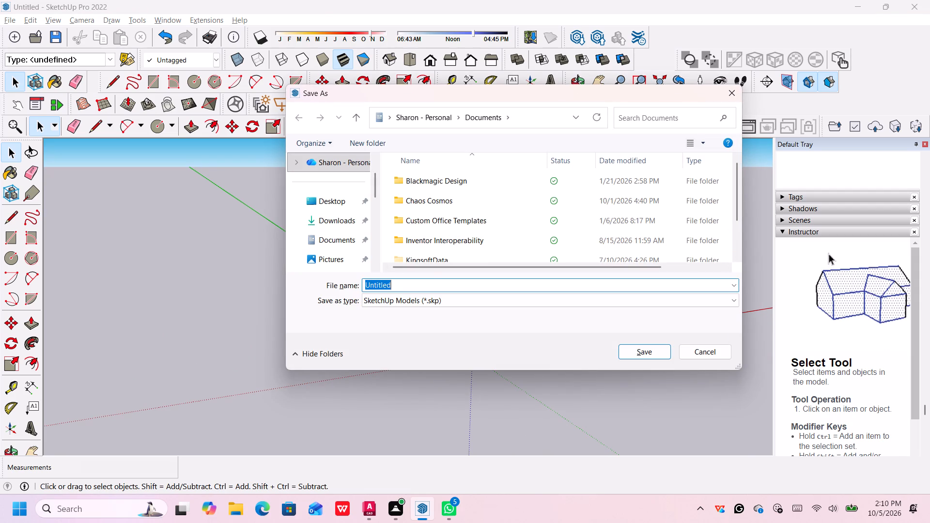
{"action": "key", "text": "BackSpace"}
{"action": "key", "text": "2"}
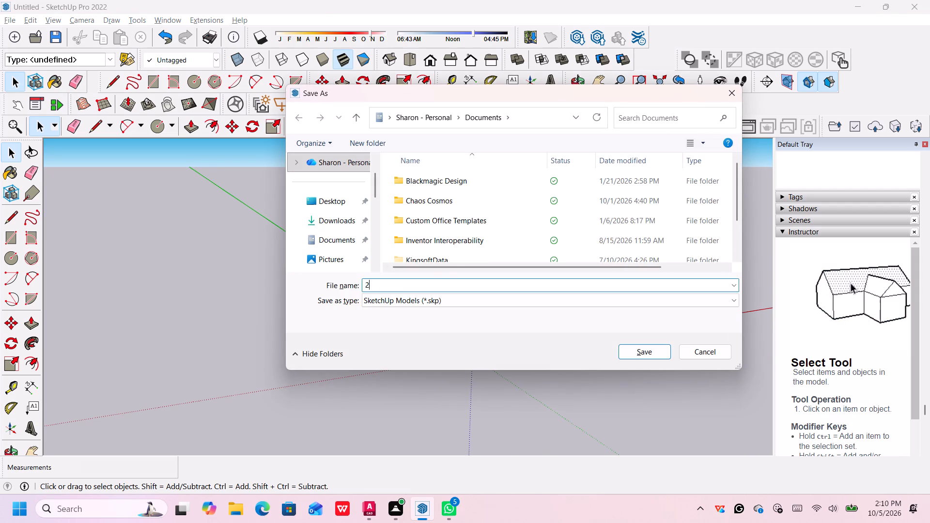
{"action": "key", "text": "space"}
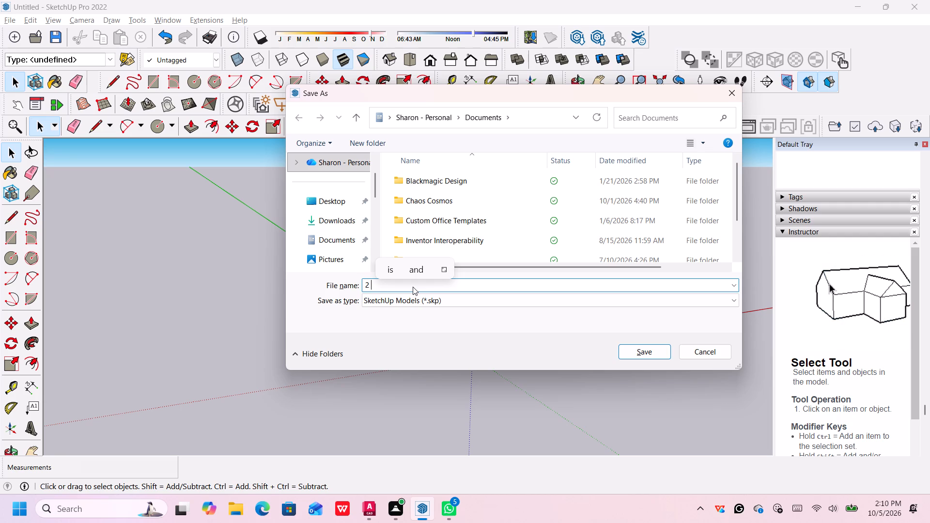
{"action": "double_click", "coordinate": [338, 207]}
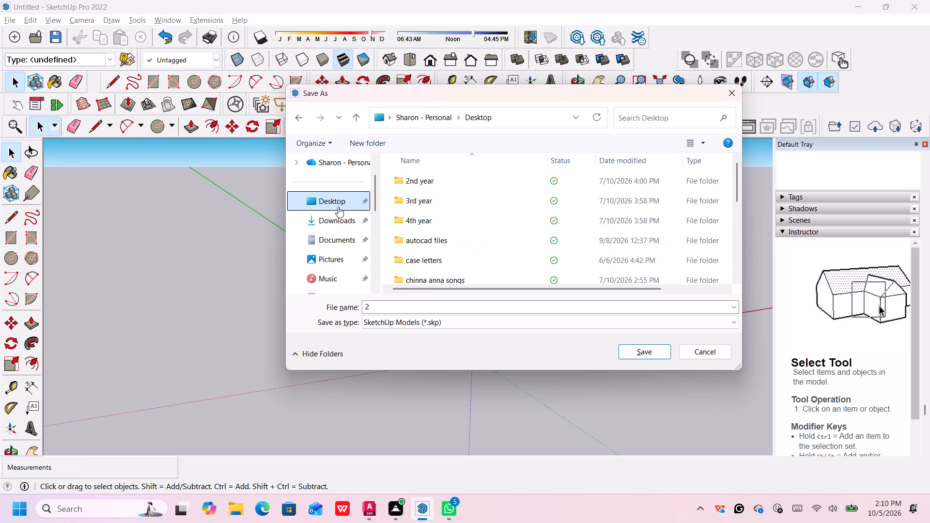
{"action": "scroll", "coordinate": [480, 234], "scroll_direction": "down", "scroll_amount": 5}
{"action": "double_click", "coordinate": [454, 254]}
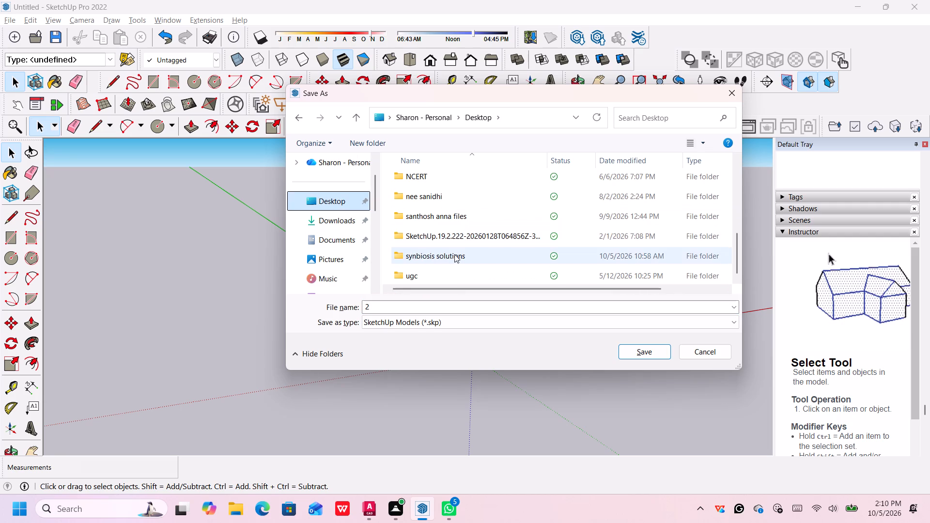
{"action": "double_click", "coordinate": [502, 187]}
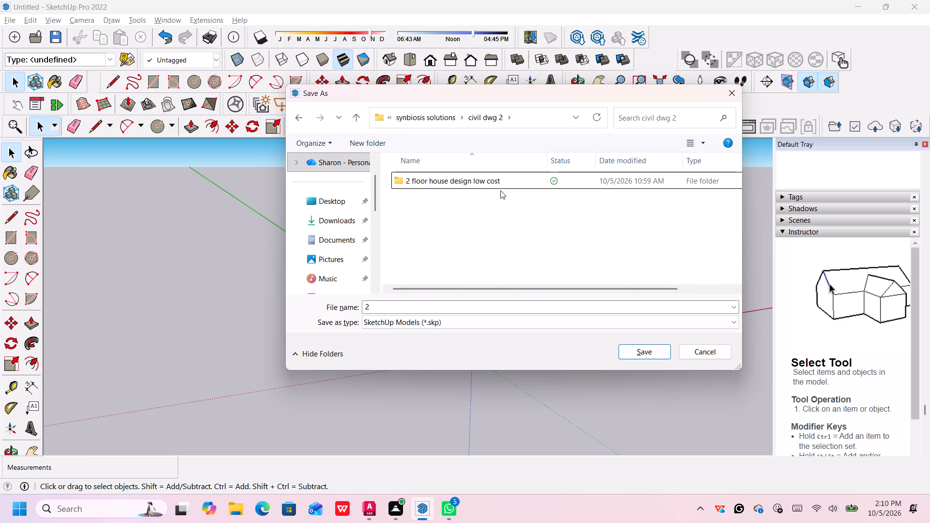
Name the file "2 floor house design low cost" and save it in the folder of the same name.
{"action": "left_click", "coordinate": [443, 311]}
{"action": "left_click", "coordinate": [429, 310]}
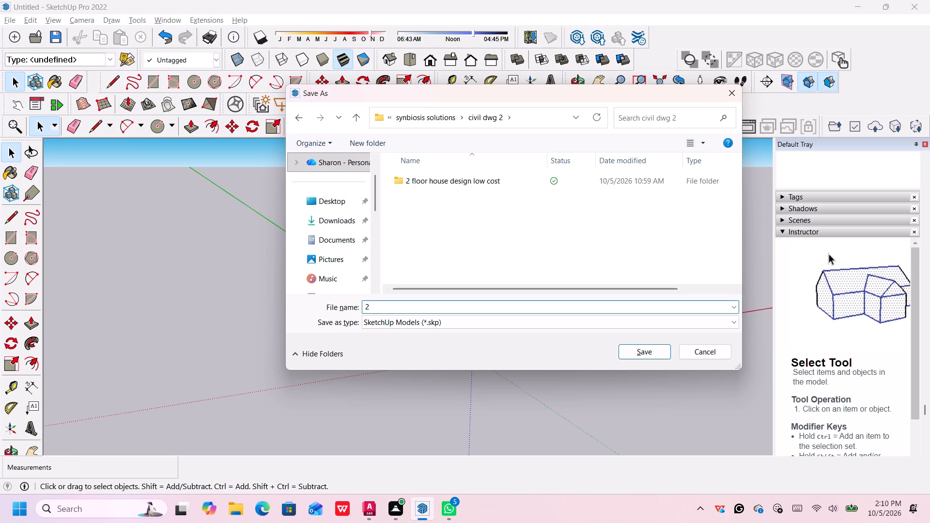
{"action": "type", "text": "floor"}
{"action": "key", "text": "space"}
{"action": "type", "text": "house design"}
{"action": "key", "text": "space"}
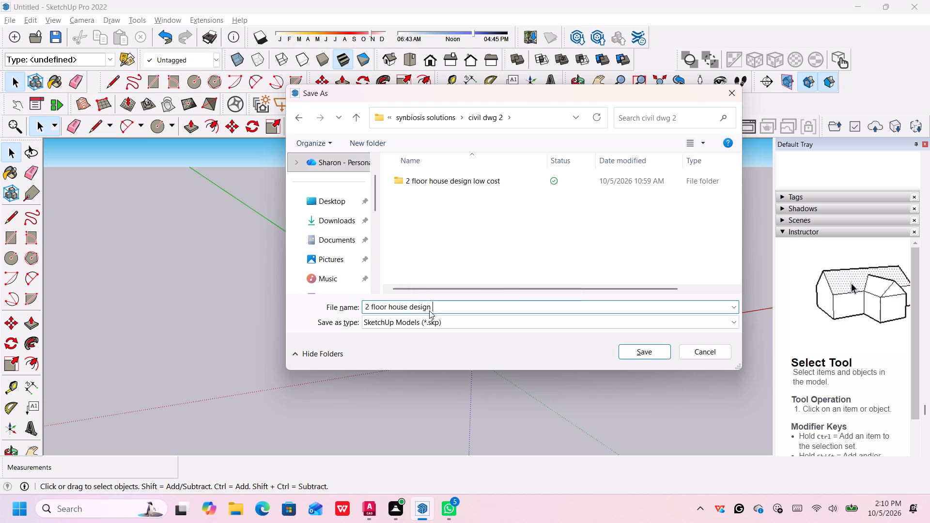
{"action": "type", "text": "low co"}
{"action": "type", "text": "st"}
{"action": "double_click", "coordinate": [457, 182]}
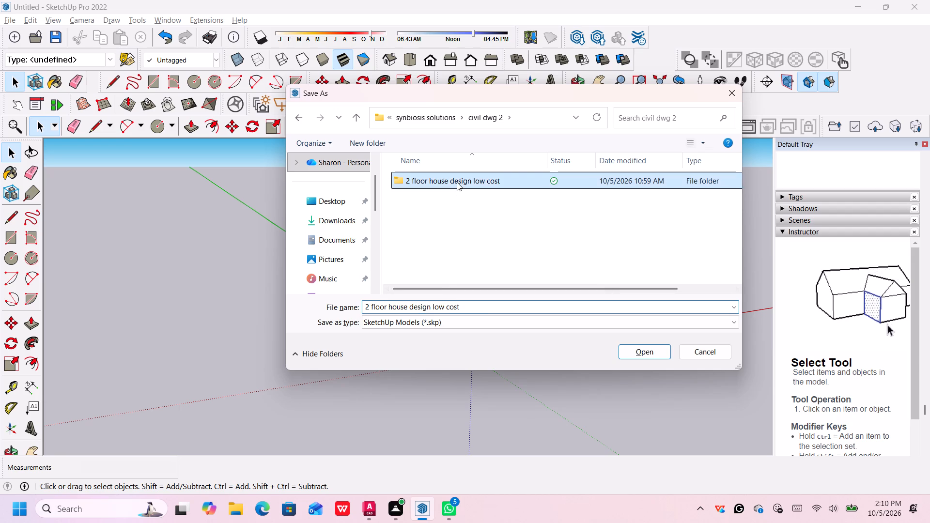
{"action": "left_click", "coordinate": [645, 353]}
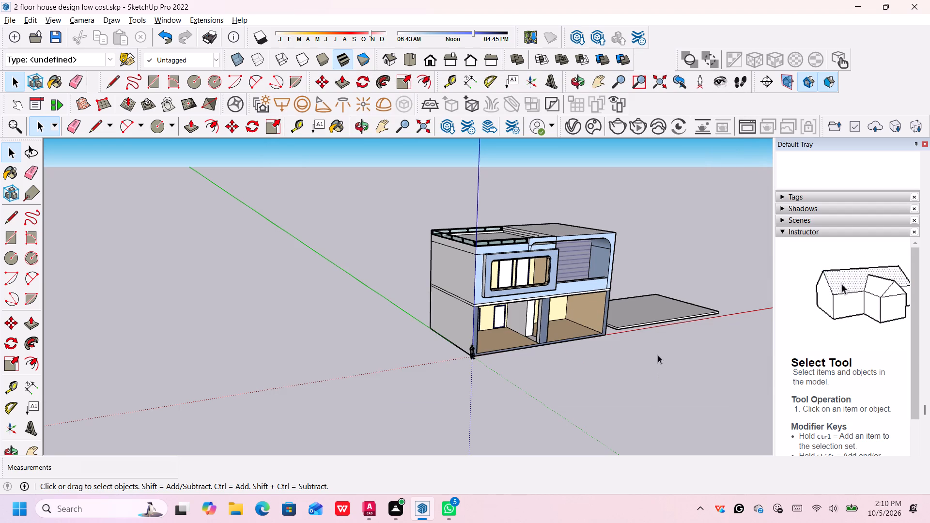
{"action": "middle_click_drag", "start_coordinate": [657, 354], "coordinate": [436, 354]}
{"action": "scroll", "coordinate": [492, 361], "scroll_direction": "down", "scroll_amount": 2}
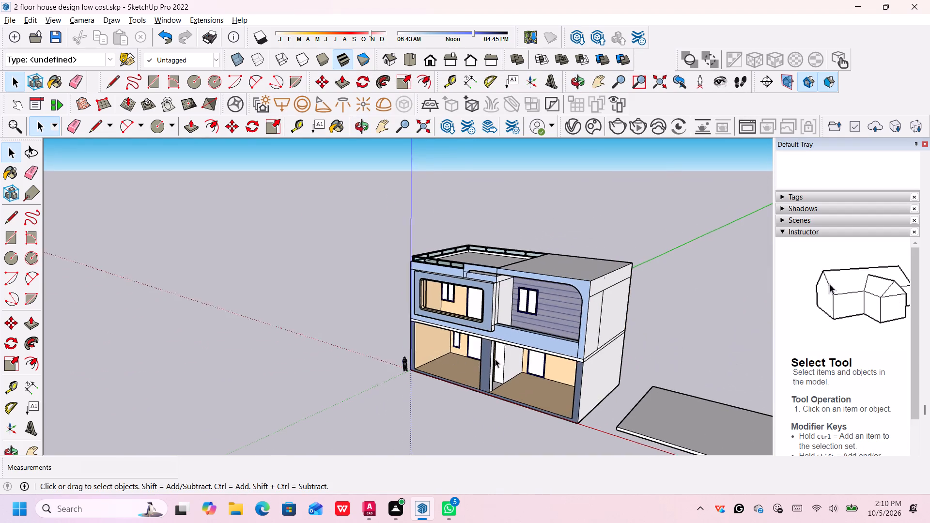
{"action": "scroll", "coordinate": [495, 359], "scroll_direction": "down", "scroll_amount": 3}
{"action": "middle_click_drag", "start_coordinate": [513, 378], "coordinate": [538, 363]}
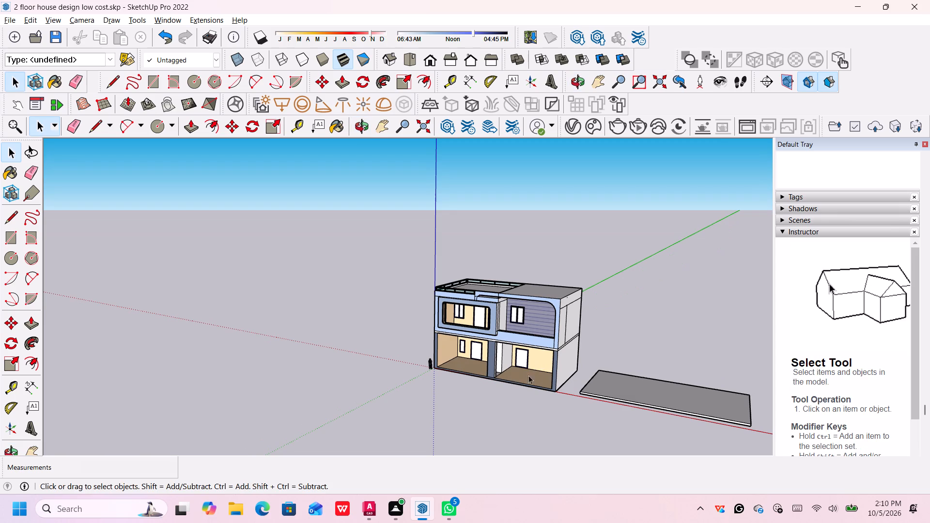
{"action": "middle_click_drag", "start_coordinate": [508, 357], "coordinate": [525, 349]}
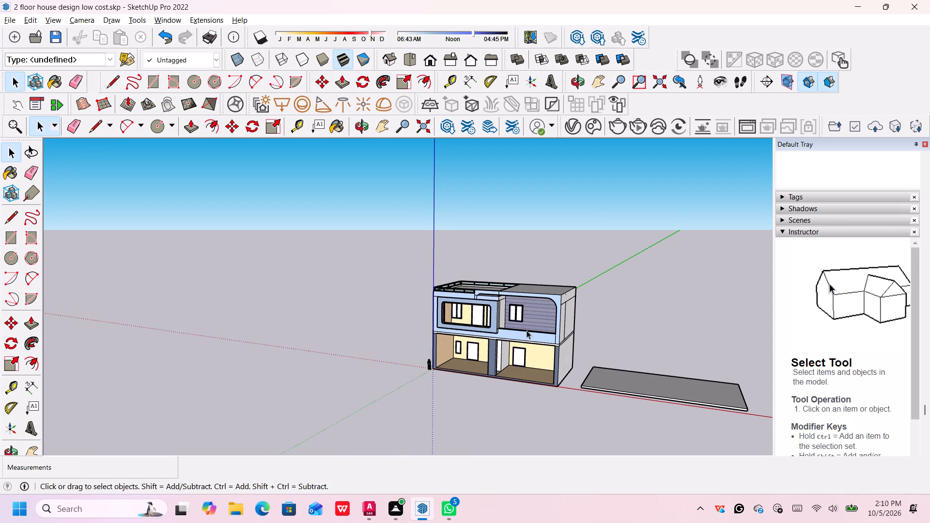
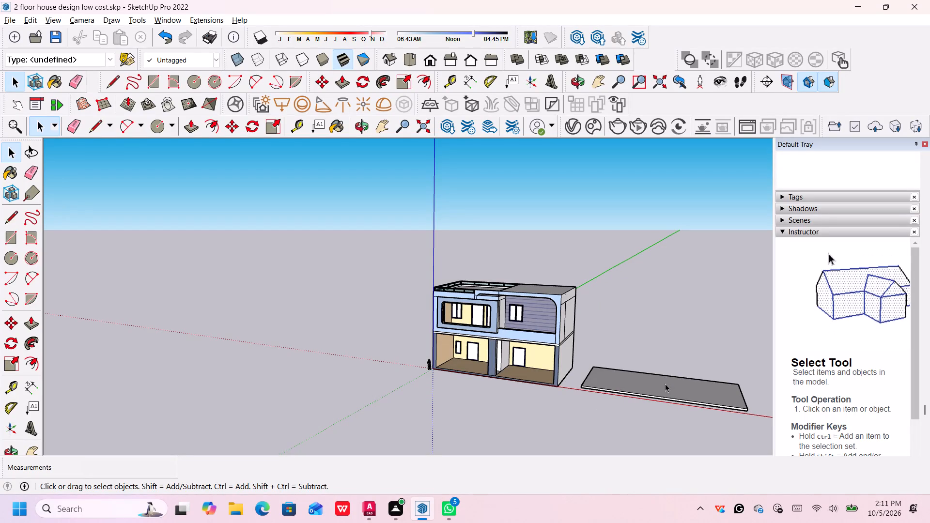
Examine the house's front facade, side wall and roof from several angles, ending close up on the upper-floor framed balcony.
{"action": "middle_click_drag", "start_coordinate": [529, 372], "coordinate": [573, 365]}
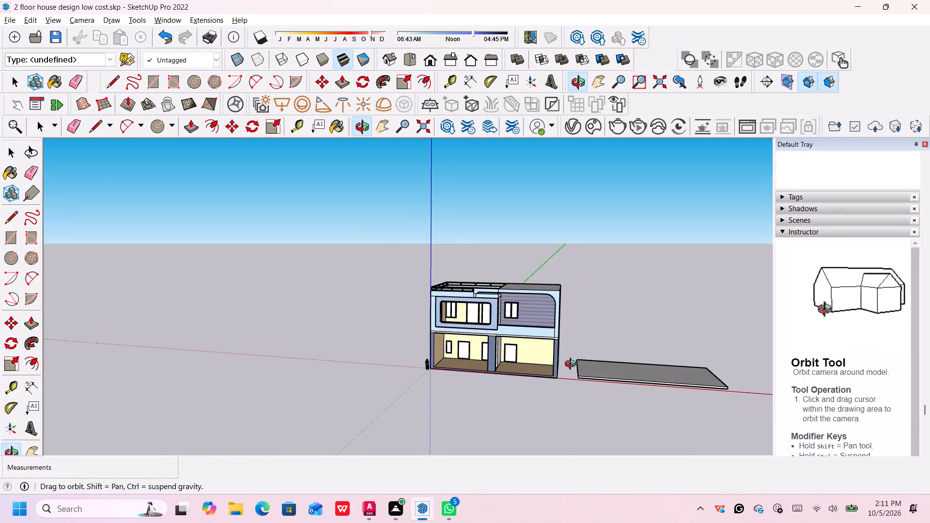
{"action": "middle_click_drag", "start_coordinate": [573, 365], "coordinate": [574, 364]}
{"action": "middle_click_drag", "start_coordinate": [528, 343], "coordinate": [413, 377]}
{"action": "middle_click_drag", "start_coordinate": [411, 377], "coordinate": [401, 377]}
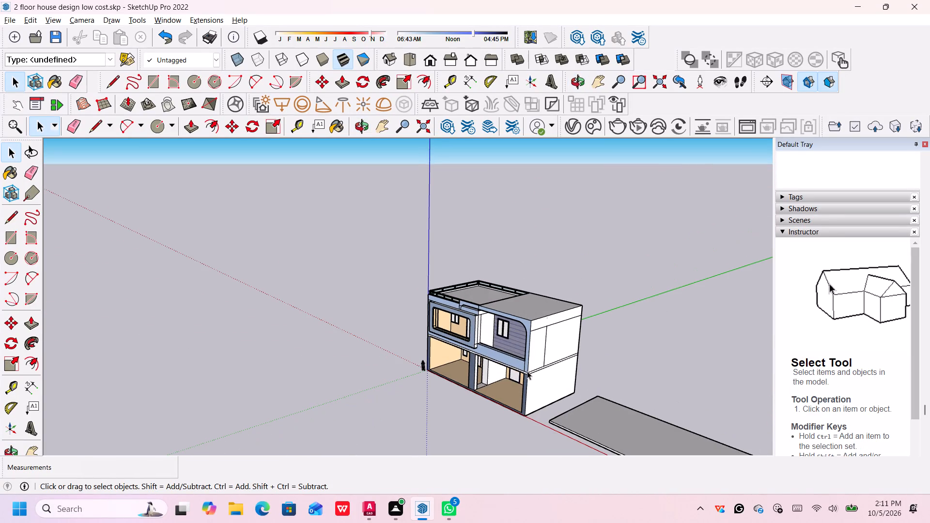
{"action": "middle_click_drag", "start_coordinate": [533, 321], "coordinate": [488, 345]}
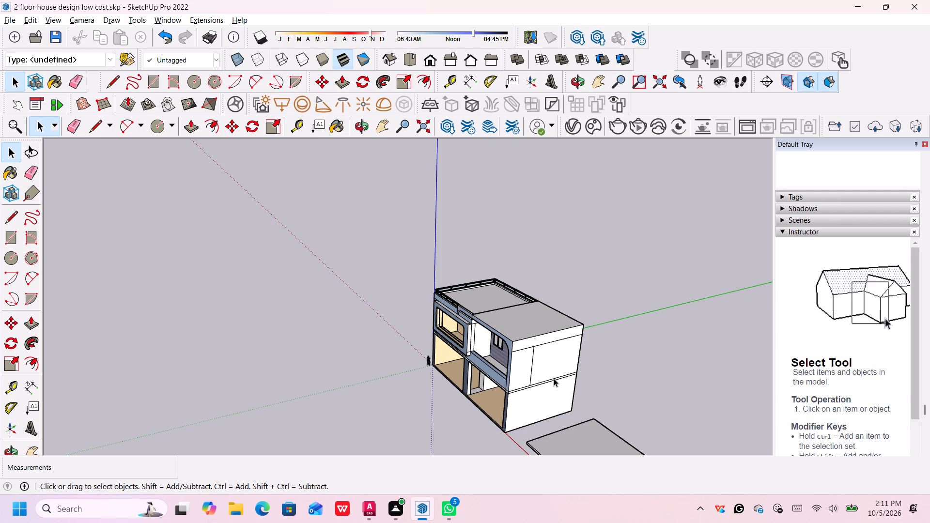
{"action": "middle_click_drag", "start_coordinate": [551, 384], "coordinate": [577, 327]}
{"action": "middle_click_drag", "start_coordinate": [542, 354], "coordinate": [560, 334]}
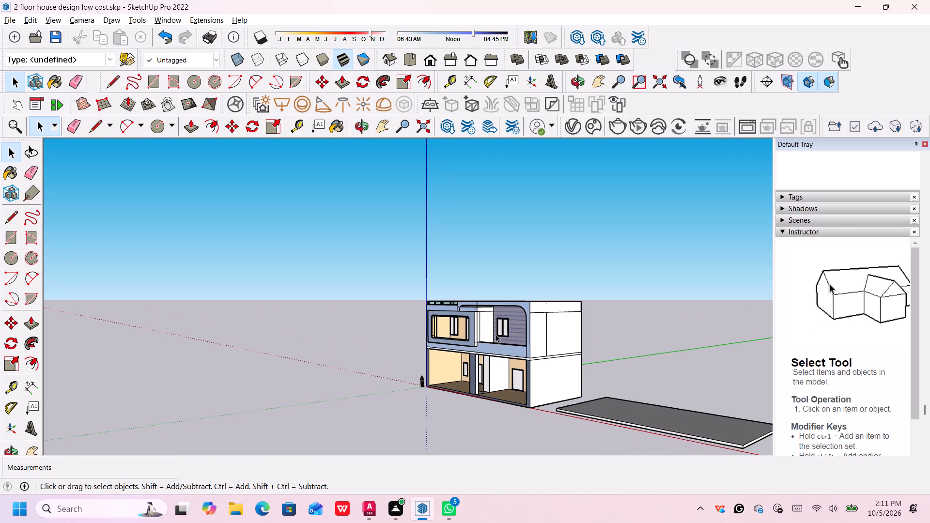
{"action": "middle_click_drag", "start_coordinate": [493, 332], "coordinate": [527, 334]}
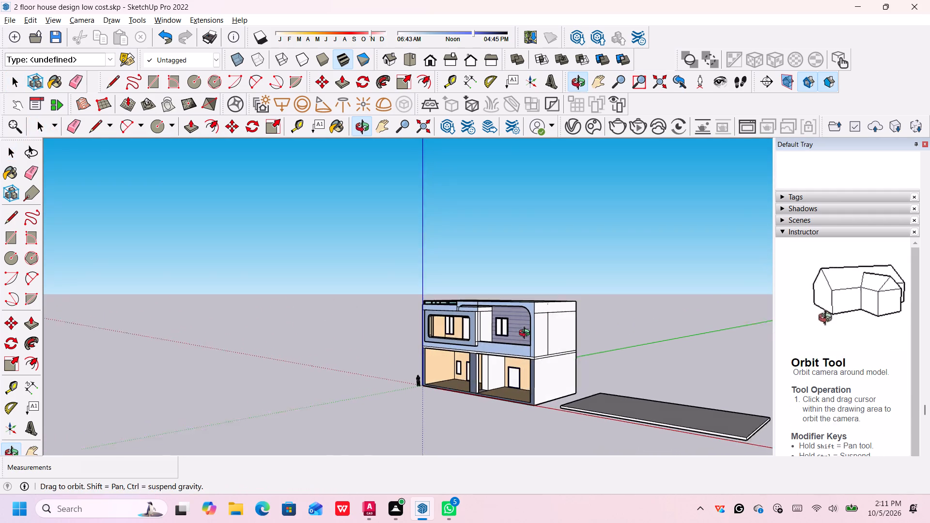
{"action": "middle_click_drag", "start_coordinate": [527, 334], "coordinate": [537, 335]}
{"action": "middle_click_drag", "start_coordinate": [544, 331], "coordinate": [441, 352]}
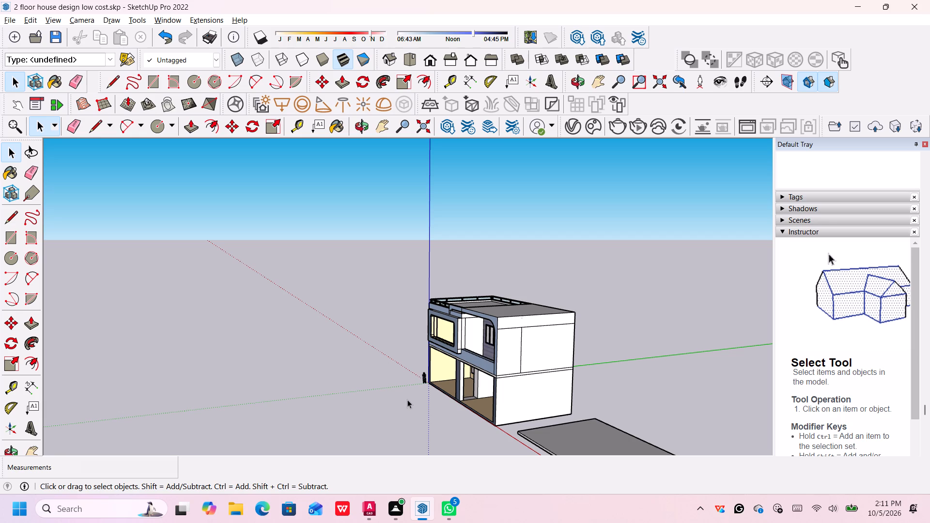
{"action": "middle_click_drag", "start_coordinate": [426, 347], "coordinate": [510, 345]}
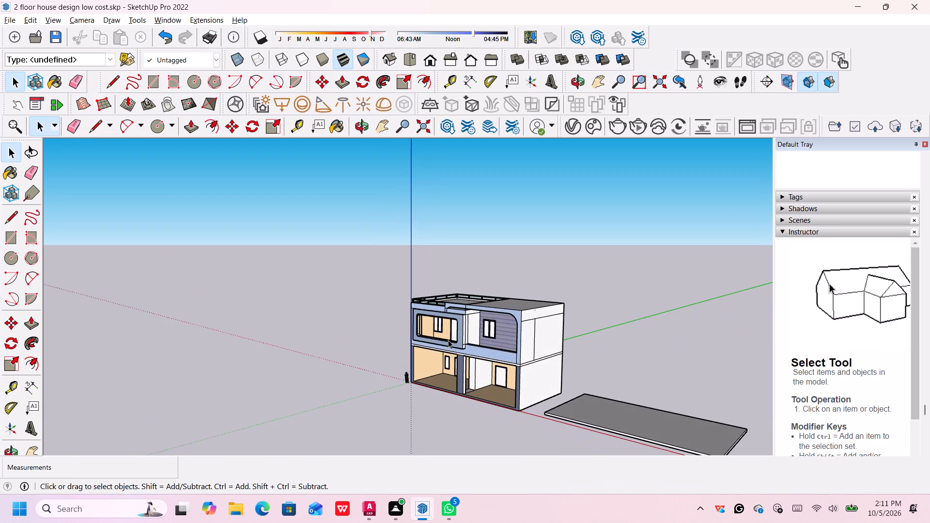
{"action": "middle_click_drag", "start_coordinate": [449, 340], "coordinate": [517, 328]}
{"action": "scroll", "coordinate": [450, 333], "scroll_direction": "up", "scroll_amount": 17}
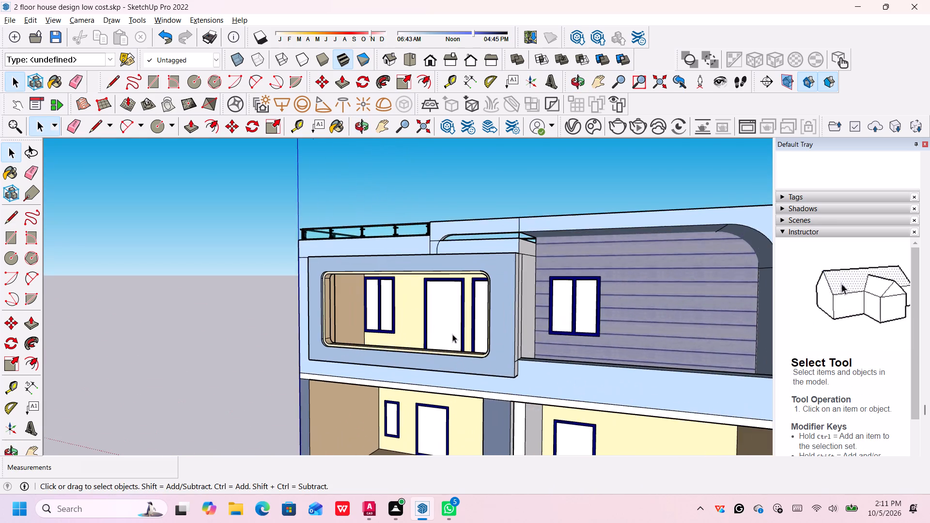
{"action": "middle_click_drag", "start_coordinate": [447, 336], "coordinate": [455, 337]}
{"action": "scroll", "coordinate": [447, 336], "scroll_direction": "up", "scroll_amount": 1}
{"action": "middle_click_drag", "start_coordinate": [465, 337], "coordinate": [523, 336]}
{"action": "middle_click", "coordinate": [523, 336]}
{"action": "scroll", "coordinate": [459, 344], "scroll_direction": "up", "scroll_amount": 1}
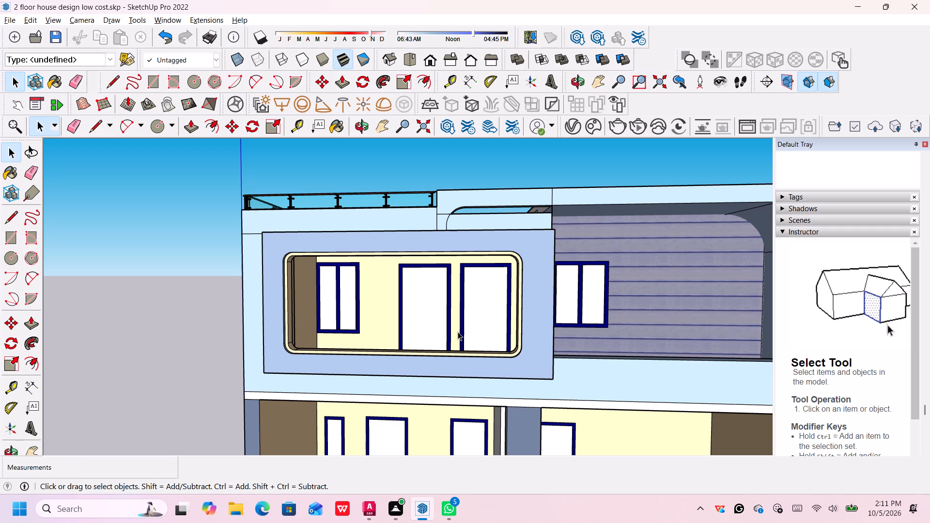
{"action": "scroll", "coordinate": [443, 319], "scroll_direction": "down", "scroll_amount": 1}
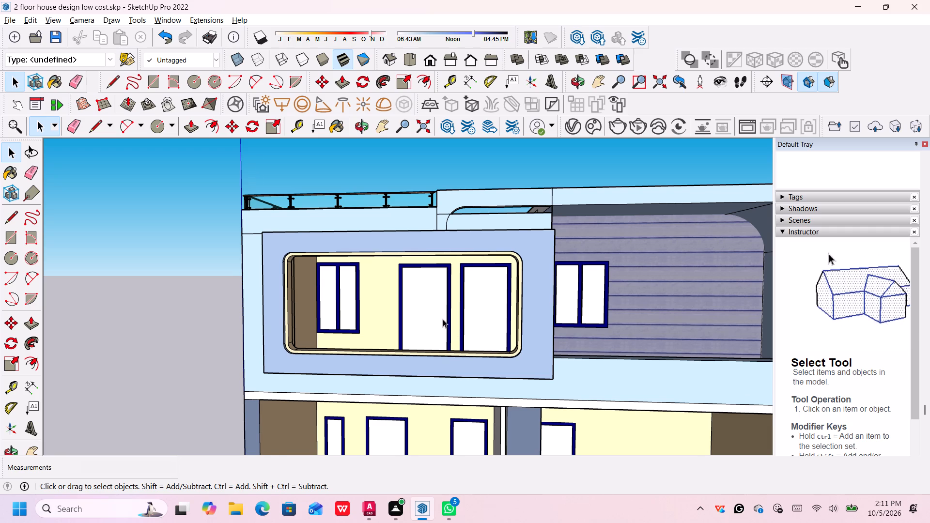
{"action": "middle_click_drag", "start_coordinate": [456, 315], "coordinate": [456, 366]}
{"action": "middle_click_drag", "start_coordinate": [457, 355], "coordinate": [457, 344]}
Switch the material library to the Glass and Mirrors collection.
{"action": "scroll", "coordinate": [830, 277], "scroll_direction": "up", "scroll_amount": 7}
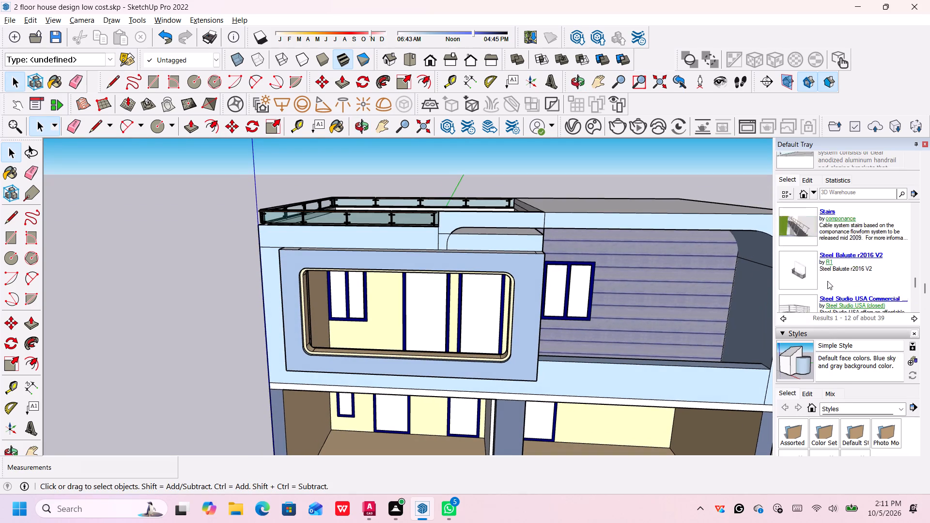
{"action": "scroll", "coordinate": [827, 281], "scroll_direction": "up", "scroll_amount": 4}
{"action": "scroll", "coordinate": [831, 233], "scroll_direction": "up", "scroll_amount": 1}
{"action": "scroll", "coordinate": [810, 178], "scroll_direction": "up", "scroll_amount": 3}
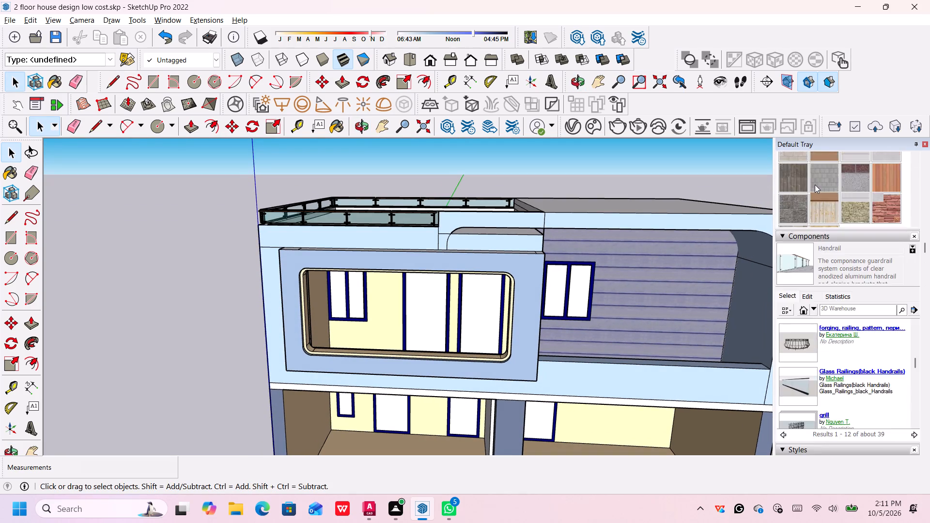
{"action": "scroll", "coordinate": [815, 185], "scroll_direction": "up", "scroll_amount": 1}
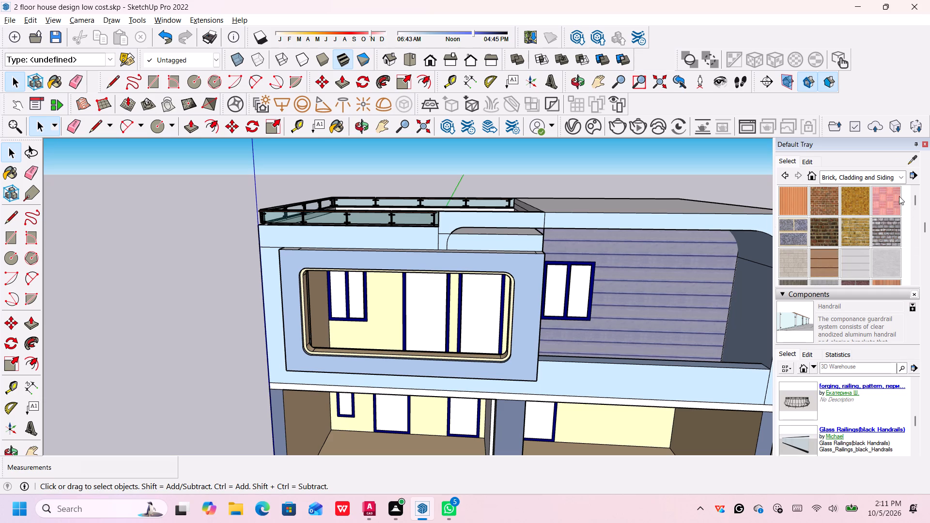
{"action": "left_click", "coordinate": [890, 175]}
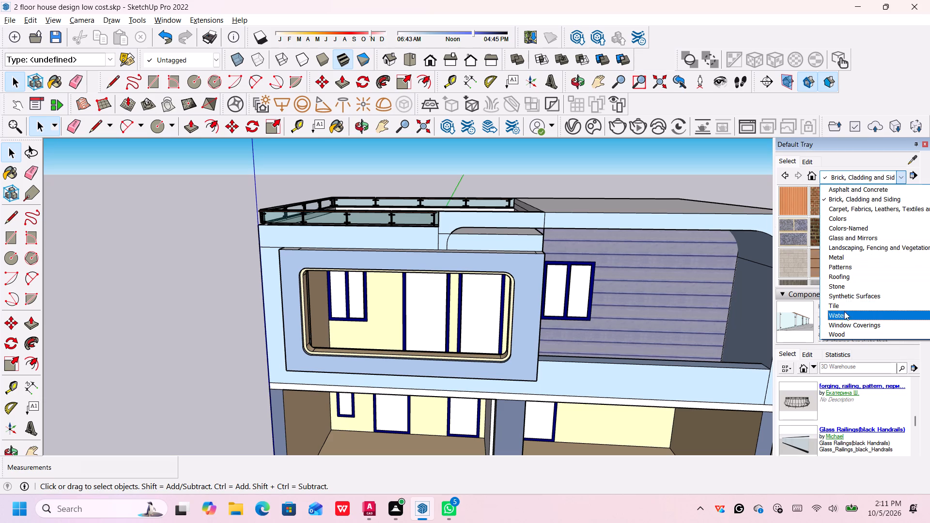
{"action": "left_click", "coordinate": [860, 236]}
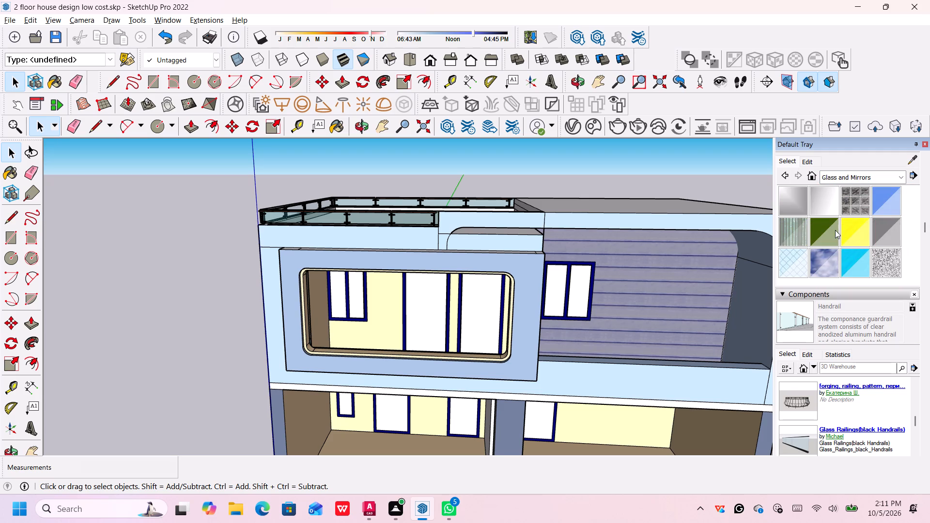
{"action": "scroll", "coordinate": [829, 229], "scroll_direction": "down", "scroll_amount": 1}
{"action": "scroll", "coordinate": [834, 225], "scroll_direction": "up", "scroll_amount": 2}
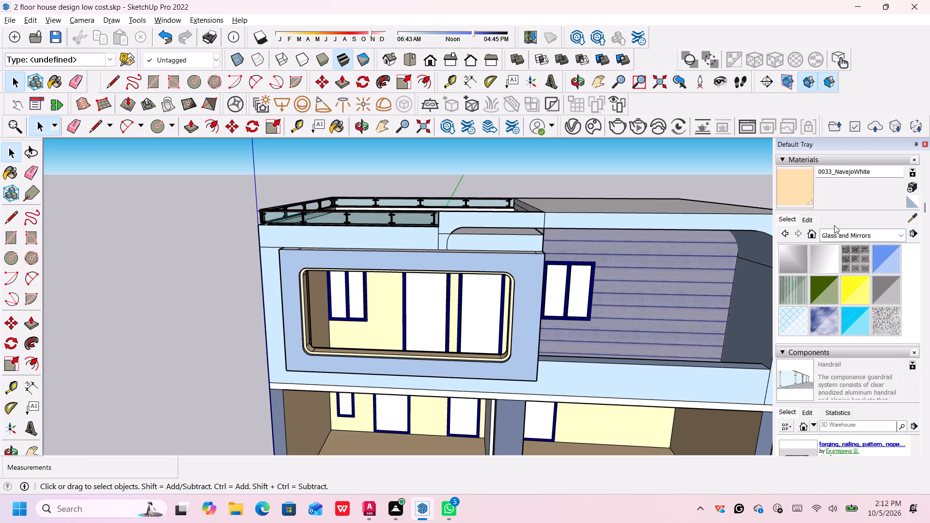
{"action": "scroll", "coordinate": [868, 275], "scroll_direction": "down", "scroll_amount": 1}
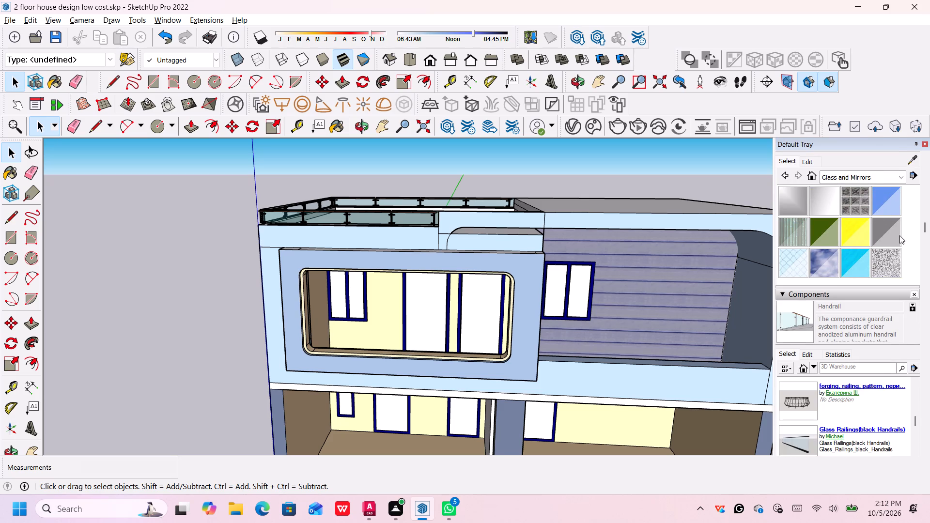
{"action": "scroll", "coordinate": [901, 233], "scroll_direction": "up", "scroll_amount": 1}
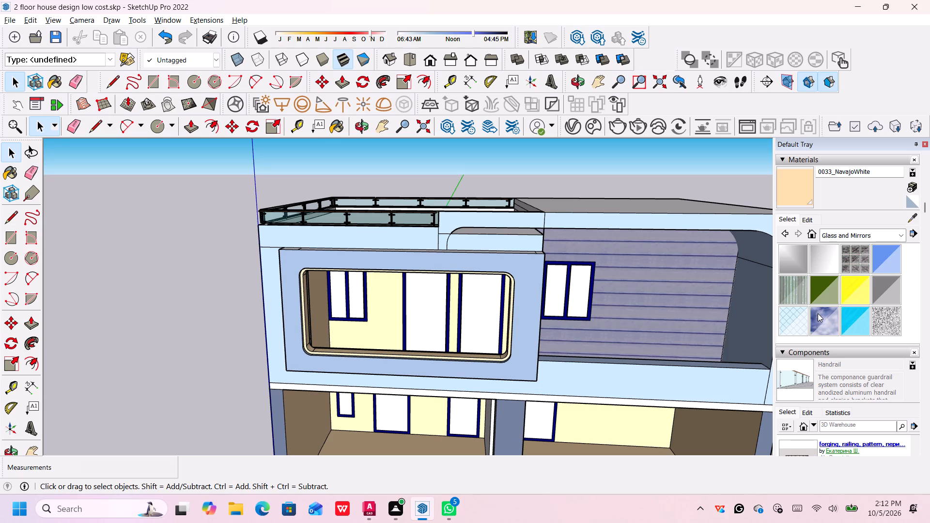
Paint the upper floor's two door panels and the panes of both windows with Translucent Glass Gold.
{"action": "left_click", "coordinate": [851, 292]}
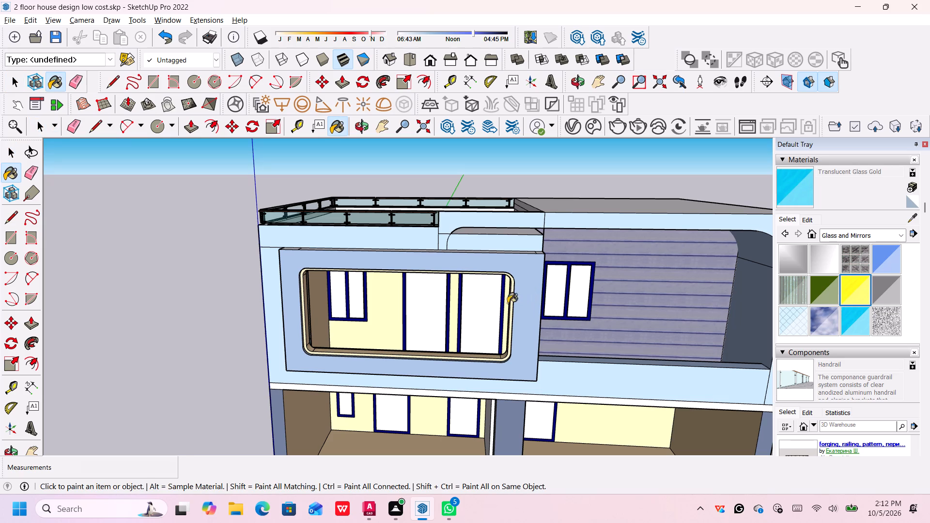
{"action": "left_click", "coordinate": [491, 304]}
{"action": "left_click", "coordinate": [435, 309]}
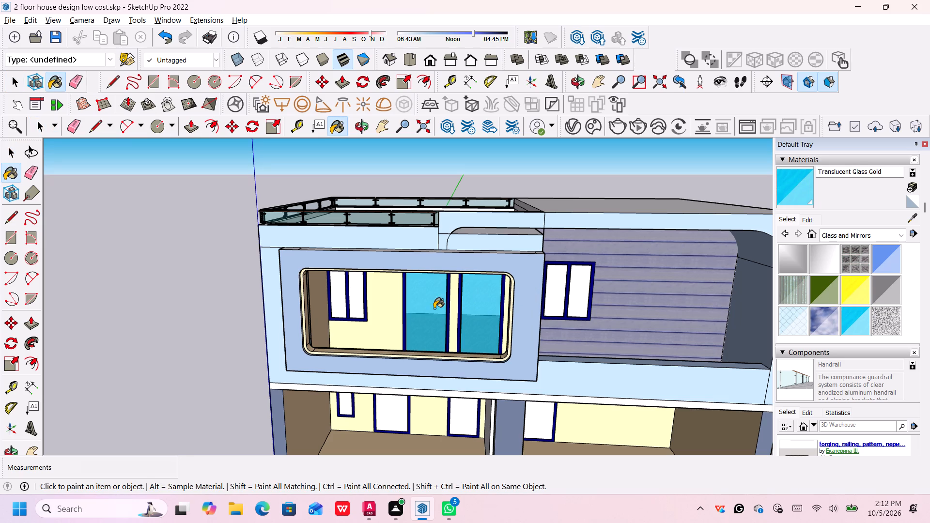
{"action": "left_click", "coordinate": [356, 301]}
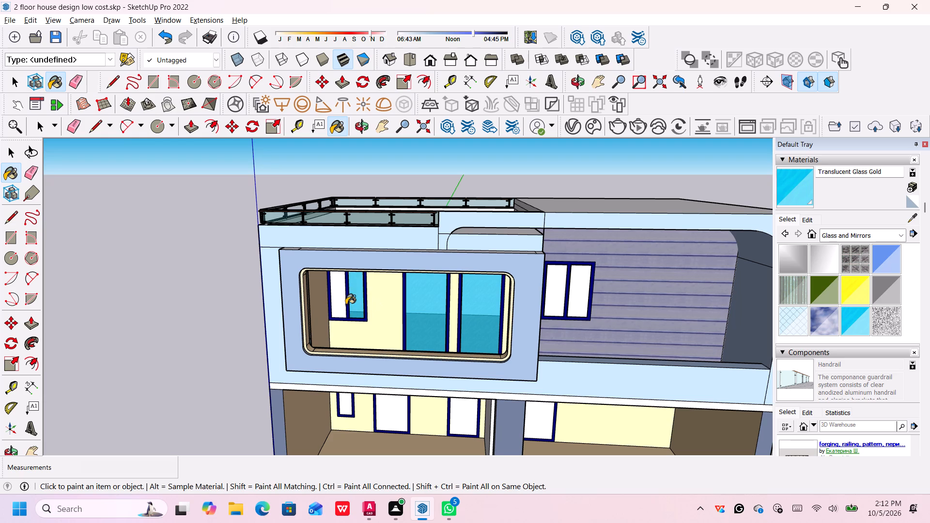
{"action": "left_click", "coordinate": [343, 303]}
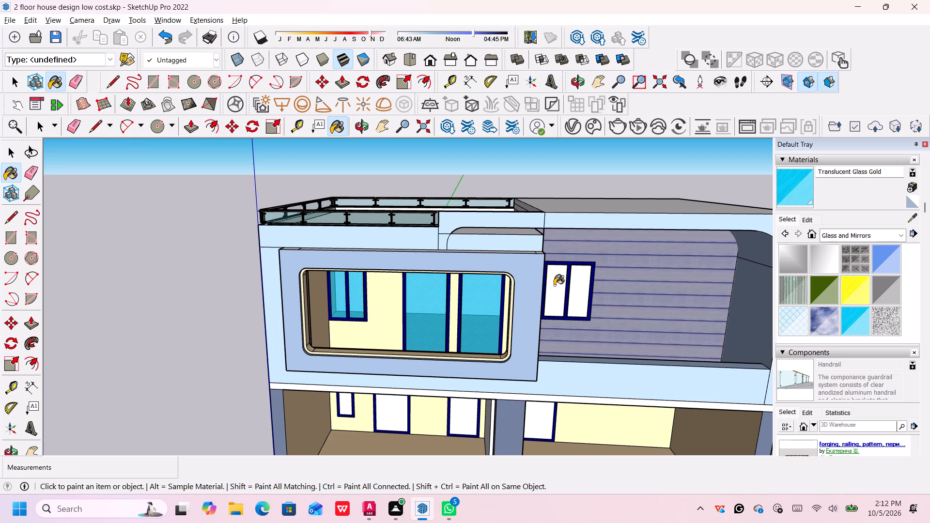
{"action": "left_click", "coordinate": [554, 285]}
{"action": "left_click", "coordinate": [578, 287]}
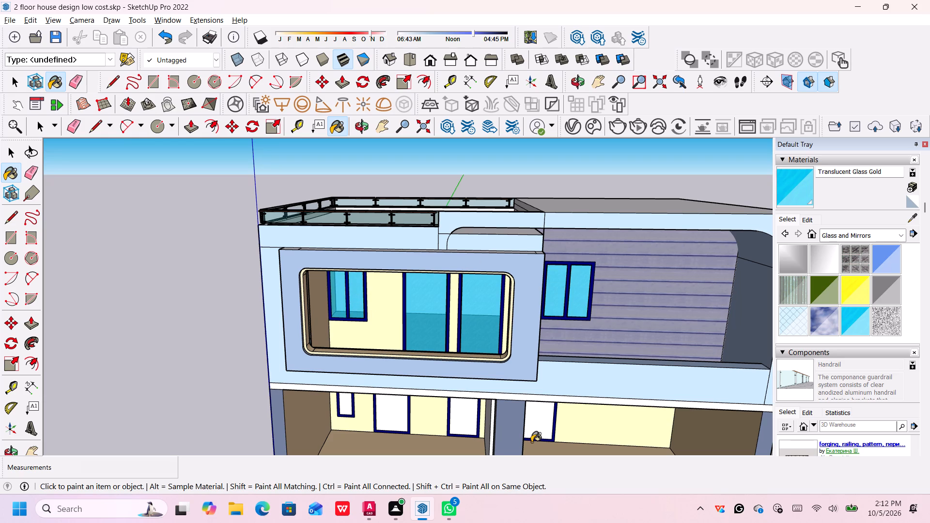
Paint the ground-floor door and window panes with Translucent Glass Gold, reapplying it to the upper window beside the cladding.
{"action": "left_click", "coordinate": [540, 426]}
{"action": "left_click", "coordinate": [464, 424]}
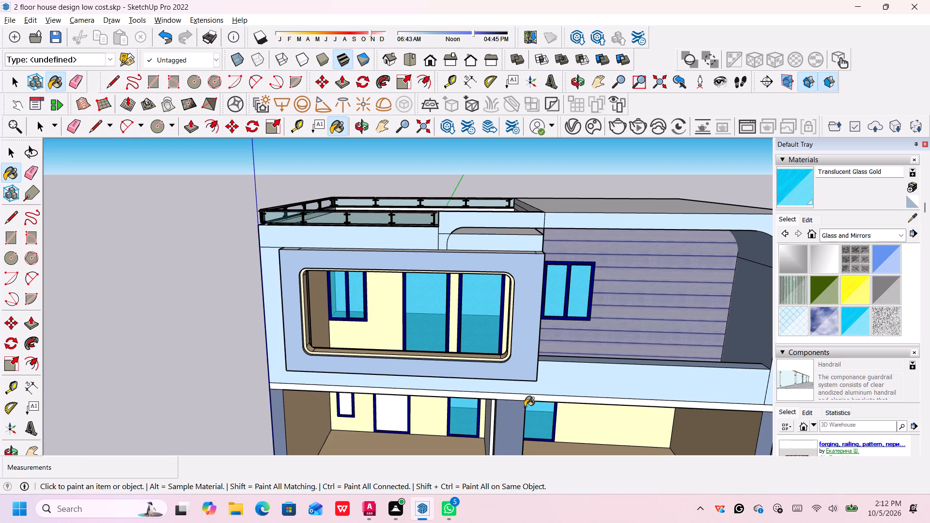
{"action": "left_click", "coordinate": [850, 289]}
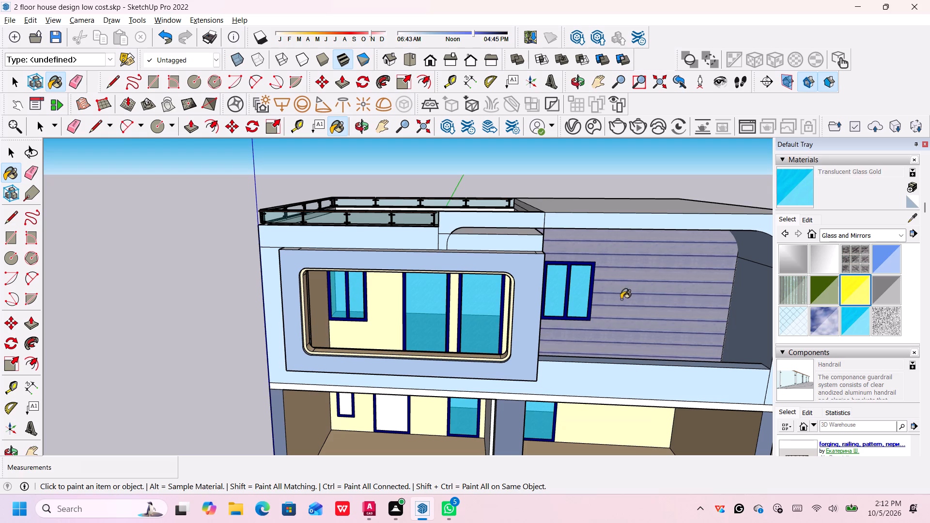
{"action": "left_click", "coordinate": [576, 294]}
{"action": "left_click", "coordinate": [556, 293]}
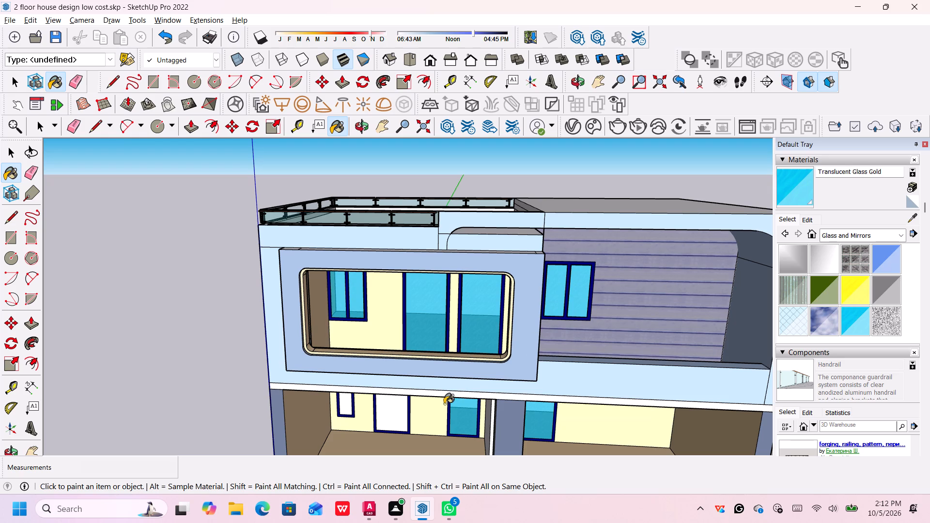
{"action": "left_click", "coordinate": [389, 412]}
{"action": "left_click", "coordinate": [343, 402]}
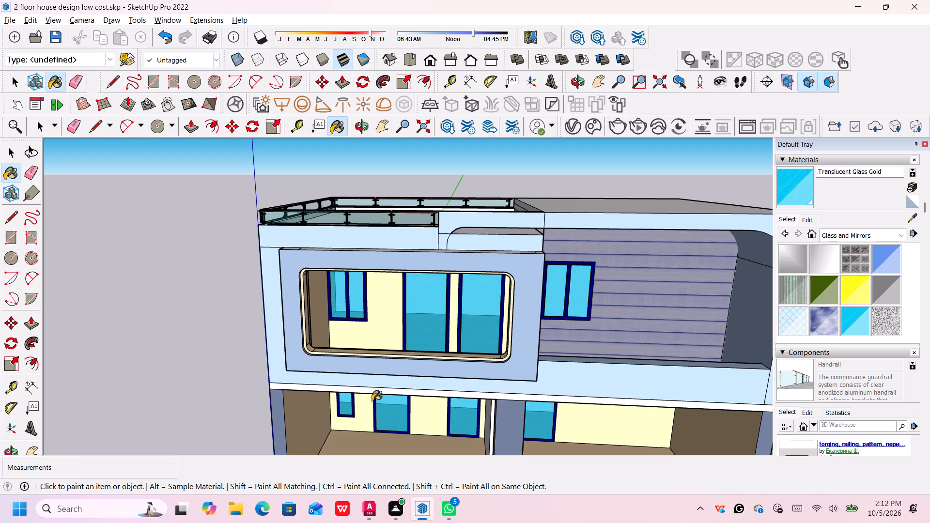
Repaint the upper floor's two door panels and the panes of both windows with Mirror 02.
{"action": "scroll", "coordinate": [475, 374], "scroll_direction": "down", "scroll_amount": 3}
{"action": "middle_click_drag", "start_coordinate": [485, 387], "coordinate": [498, 245]}
{"action": "middle_click_drag", "start_coordinate": [485, 298], "coordinate": [487, 350]}
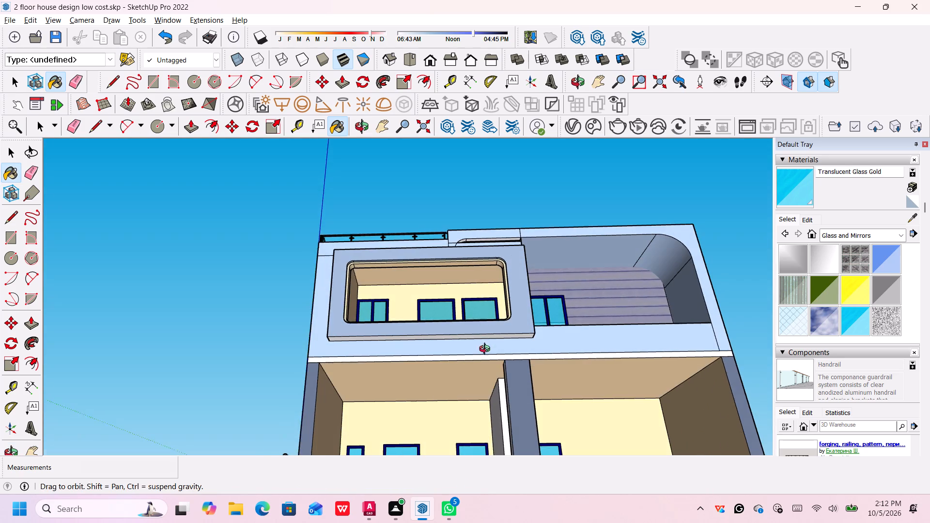
{"action": "middle_click_drag", "start_coordinate": [487, 350], "coordinate": [488, 372]}
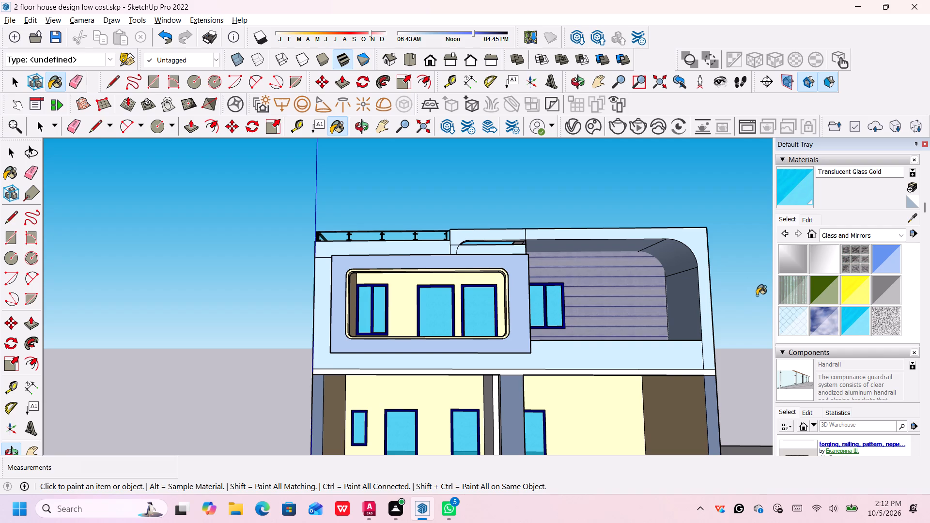
{"action": "left_click", "coordinate": [821, 258]}
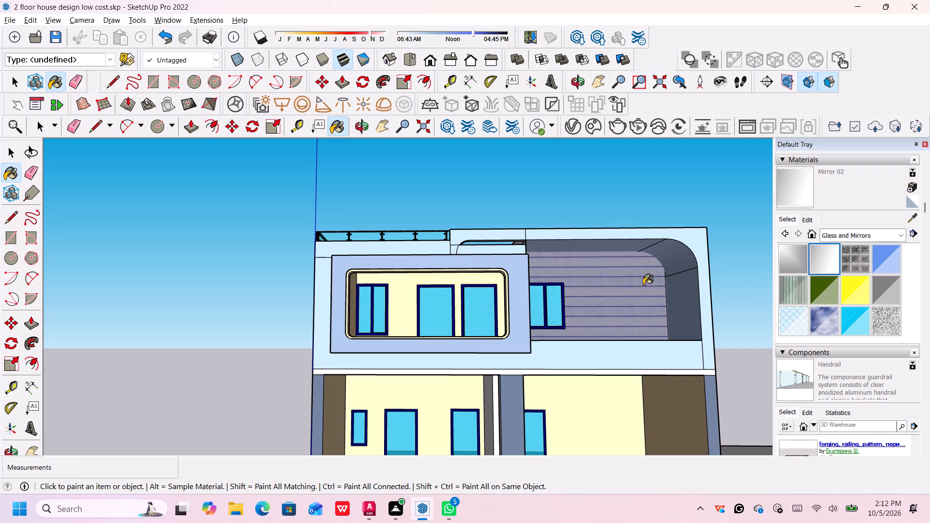
{"action": "left_click", "coordinate": [482, 306]}
{"action": "left_click", "coordinate": [429, 305]}
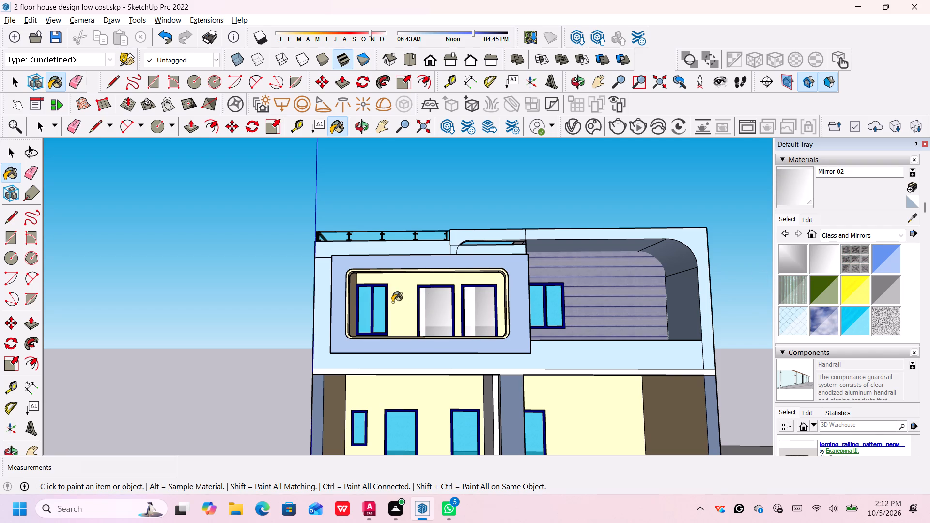
{"action": "left_click", "coordinate": [377, 307]}
{"action": "left_click", "coordinate": [362, 302]}
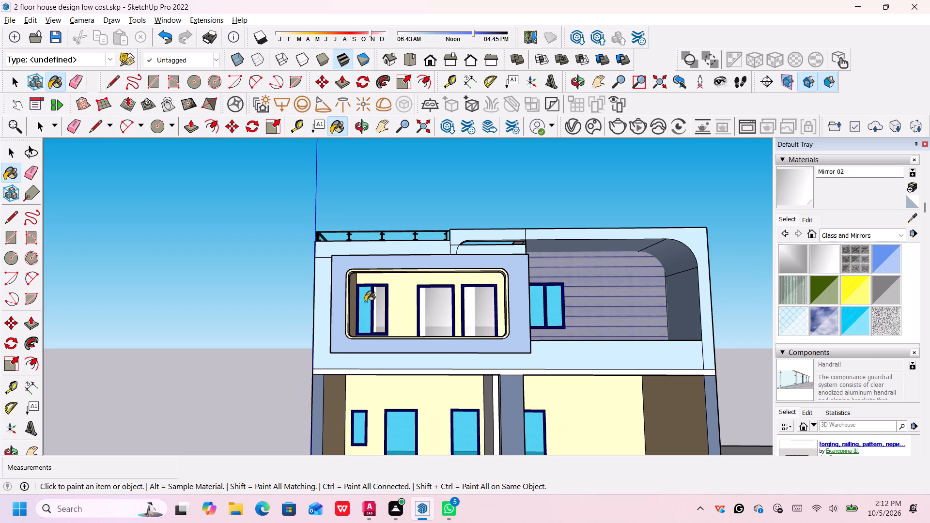
{"action": "left_click", "coordinate": [550, 299]}
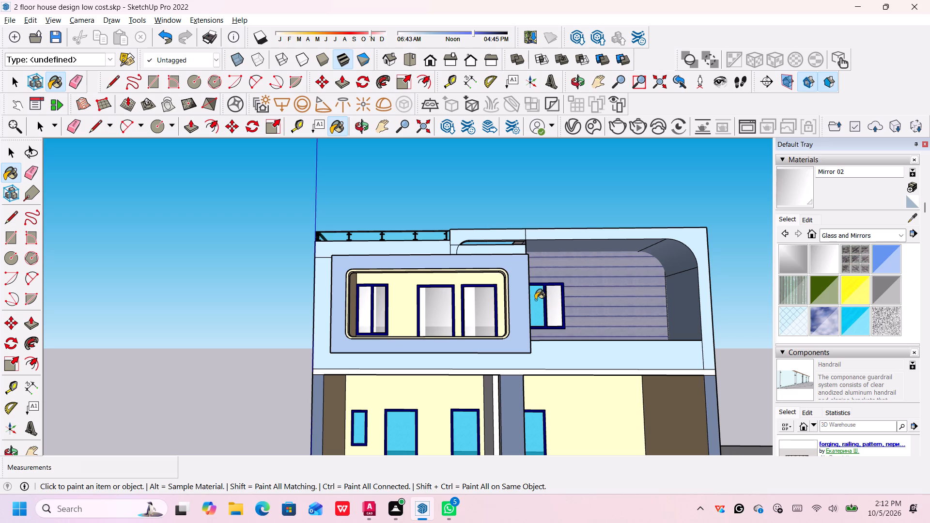
{"action": "left_click", "coordinate": [535, 300]}
Repaint the ground floor's door panels and small window pane with Mirror 02.
{"action": "left_click", "coordinate": [533, 434]}
{"action": "left_click", "coordinate": [451, 433]}
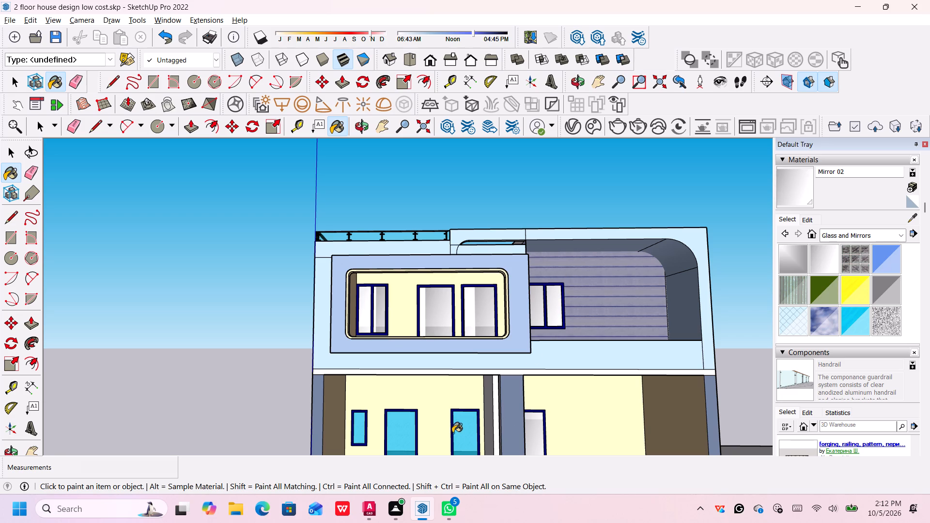
{"action": "left_click", "coordinate": [464, 433]}
{"action": "left_click", "coordinate": [397, 432]}
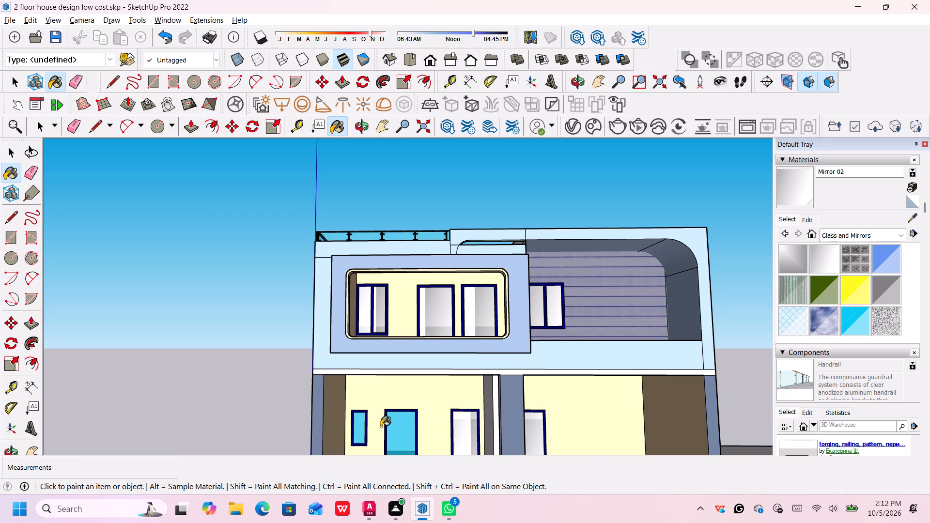
{"action": "left_click", "coordinate": [358, 426]}
Switch the material library to the Colors-Named collection.
{"action": "scroll", "coordinate": [480, 379], "scroll_direction": "down", "scroll_amount": 9}
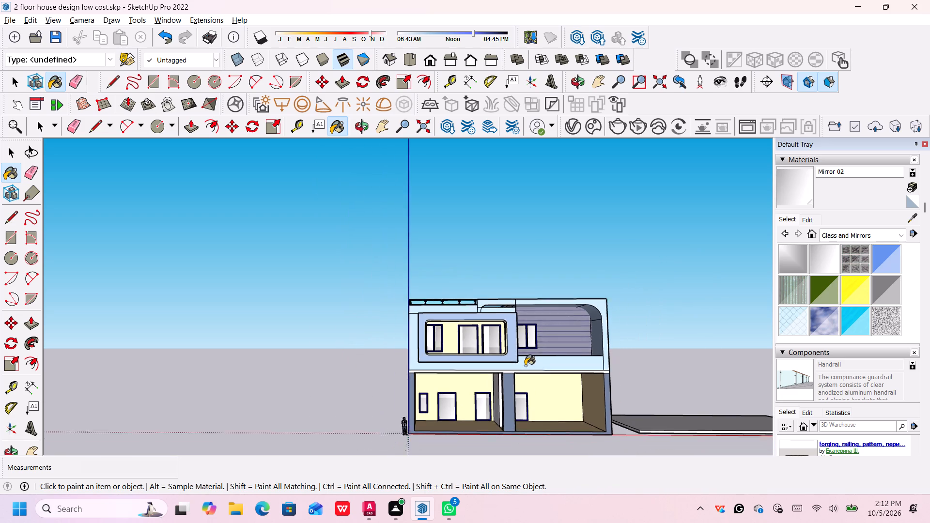
{"action": "scroll", "coordinate": [525, 366], "scroll_direction": "down", "scroll_amount": 1}
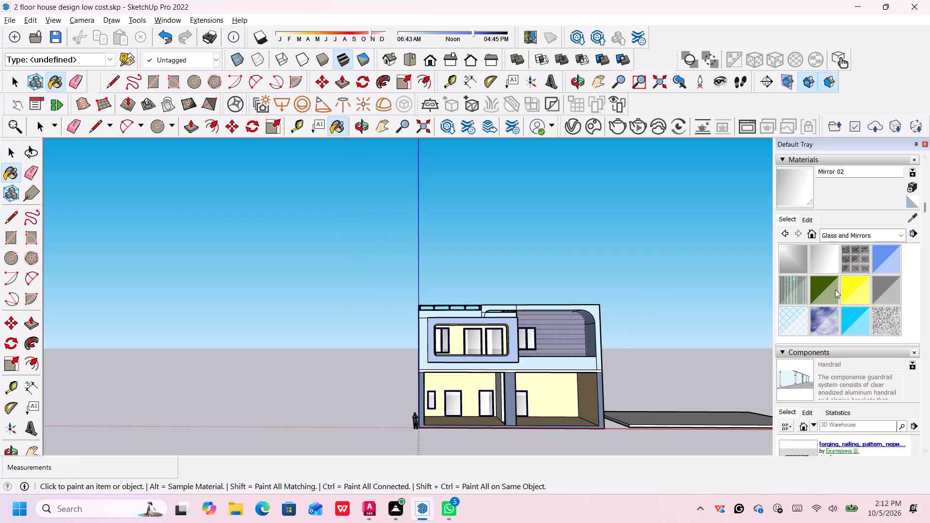
{"action": "middle_click_drag", "start_coordinate": [594, 324], "coordinate": [521, 390]}
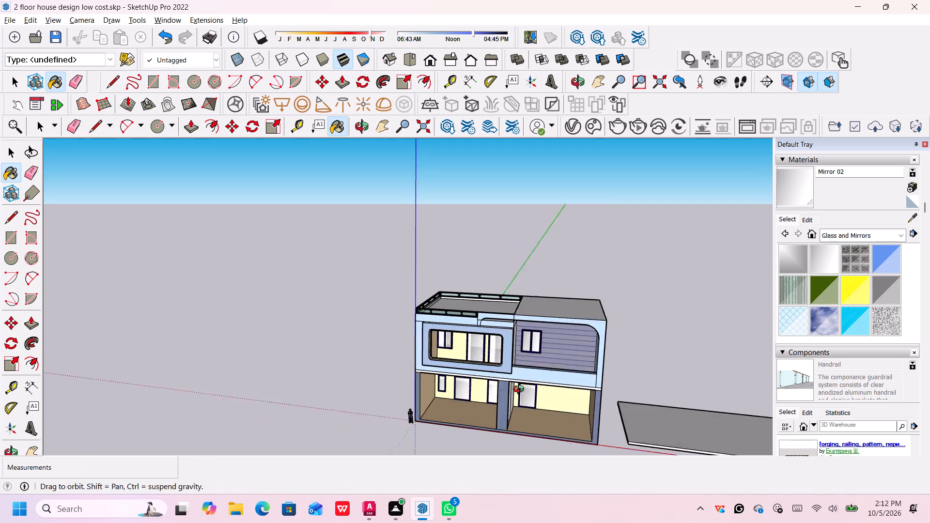
{"action": "middle_click_drag", "start_coordinate": [521, 390], "coordinate": [452, 378]}
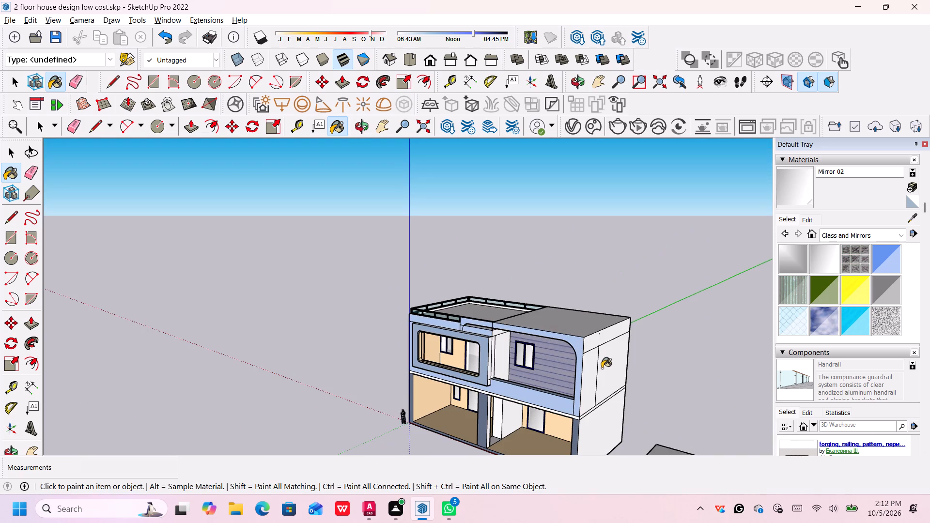
{"action": "middle_click_drag", "start_coordinate": [603, 369], "coordinate": [625, 365]}
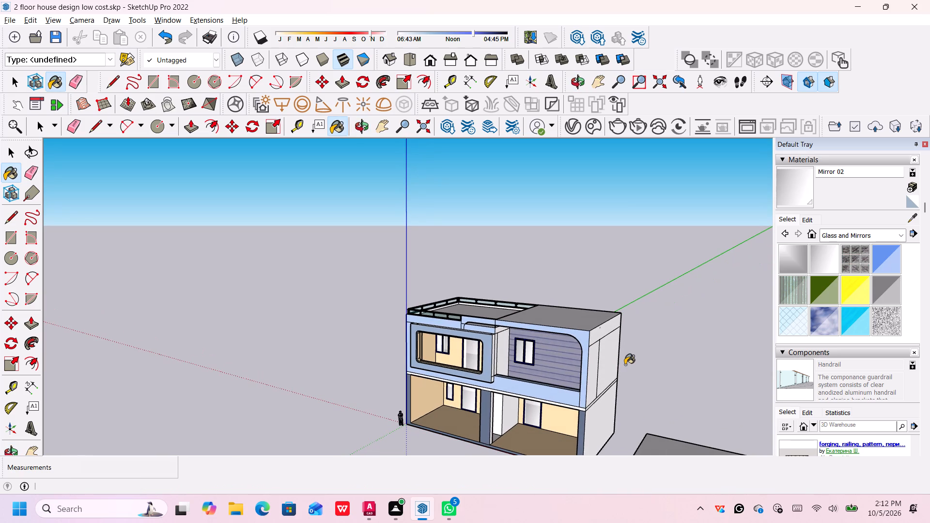
{"action": "key", "text": "space"}
{"action": "middle_click_drag", "start_coordinate": [609, 364], "coordinate": [621, 362]}
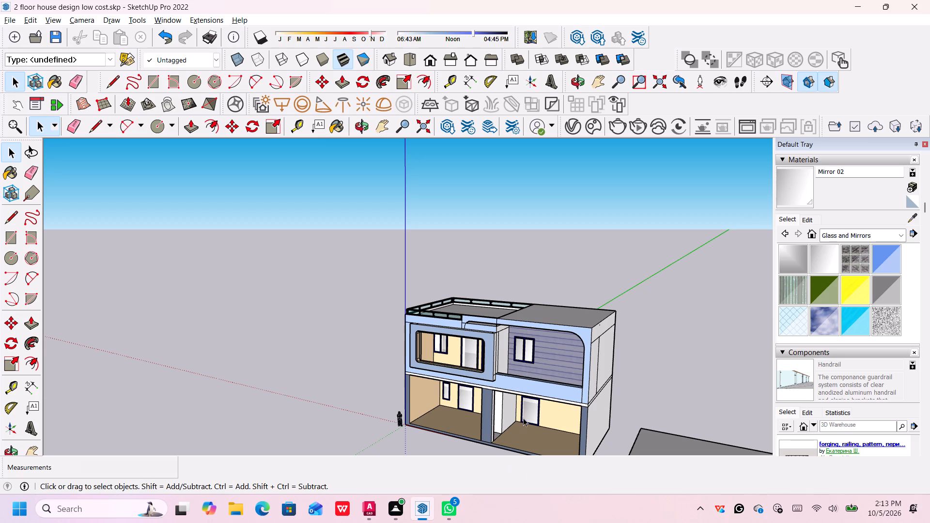
{"action": "left_click", "coordinate": [869, 234]}
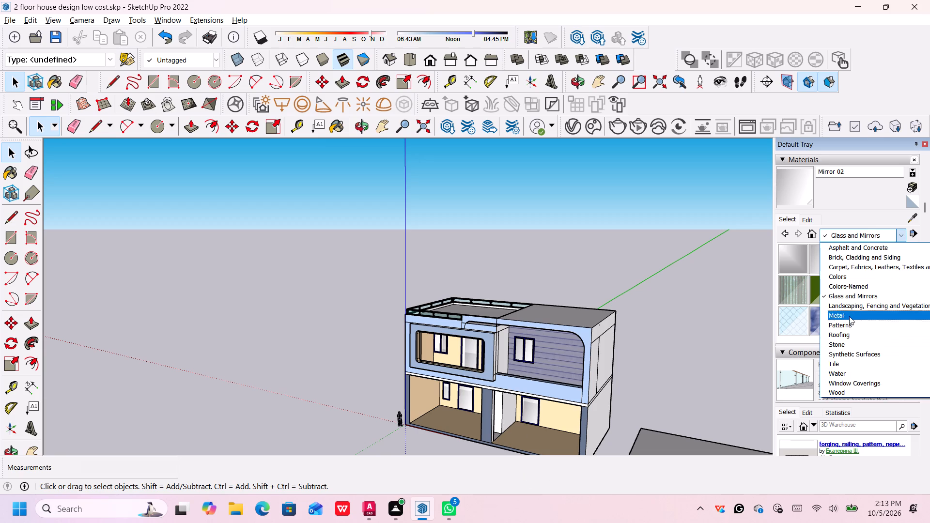
{"action": "left_click", "coordinate": [853, 283]}
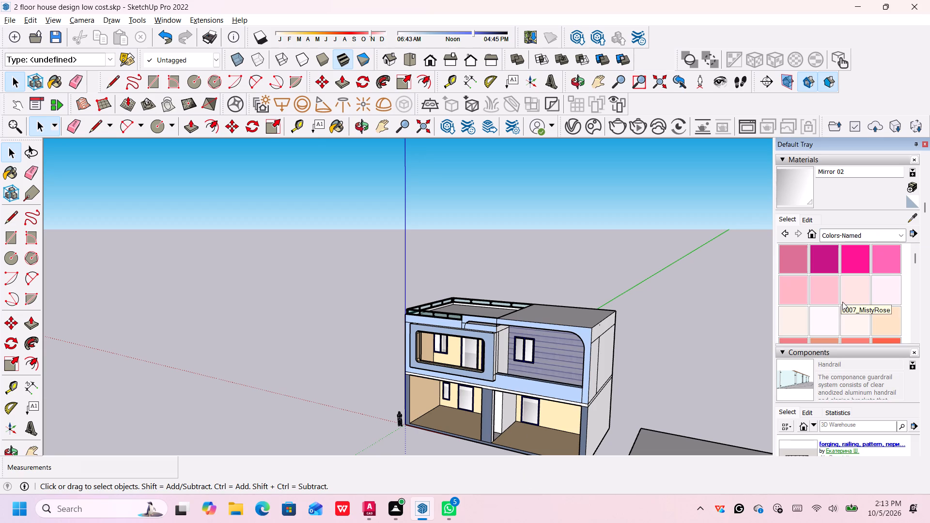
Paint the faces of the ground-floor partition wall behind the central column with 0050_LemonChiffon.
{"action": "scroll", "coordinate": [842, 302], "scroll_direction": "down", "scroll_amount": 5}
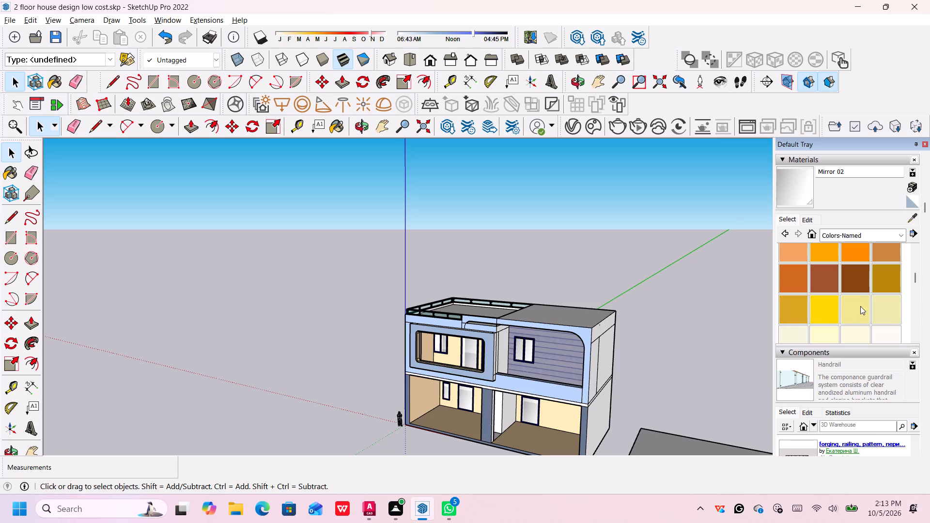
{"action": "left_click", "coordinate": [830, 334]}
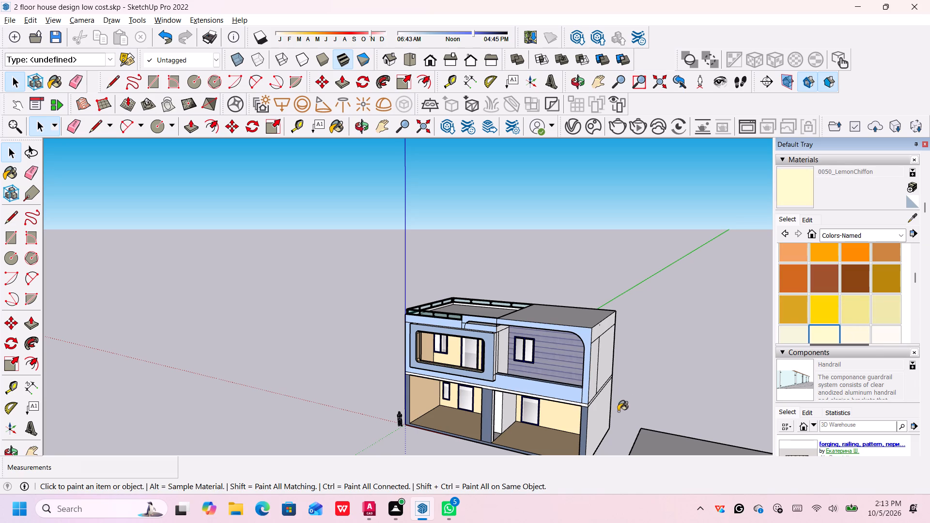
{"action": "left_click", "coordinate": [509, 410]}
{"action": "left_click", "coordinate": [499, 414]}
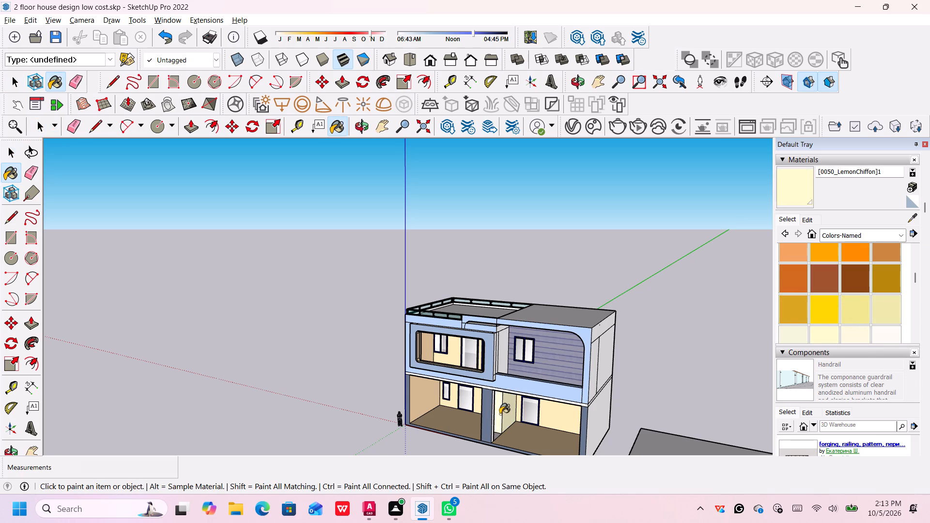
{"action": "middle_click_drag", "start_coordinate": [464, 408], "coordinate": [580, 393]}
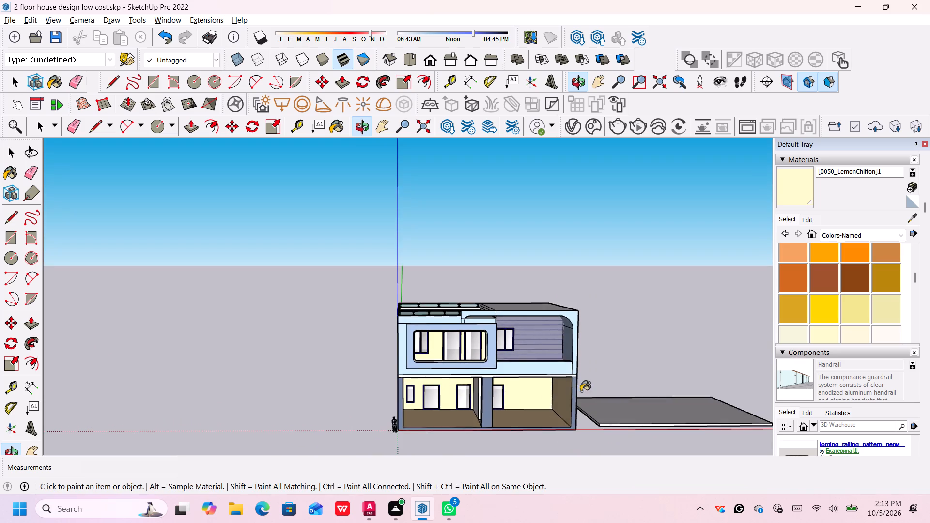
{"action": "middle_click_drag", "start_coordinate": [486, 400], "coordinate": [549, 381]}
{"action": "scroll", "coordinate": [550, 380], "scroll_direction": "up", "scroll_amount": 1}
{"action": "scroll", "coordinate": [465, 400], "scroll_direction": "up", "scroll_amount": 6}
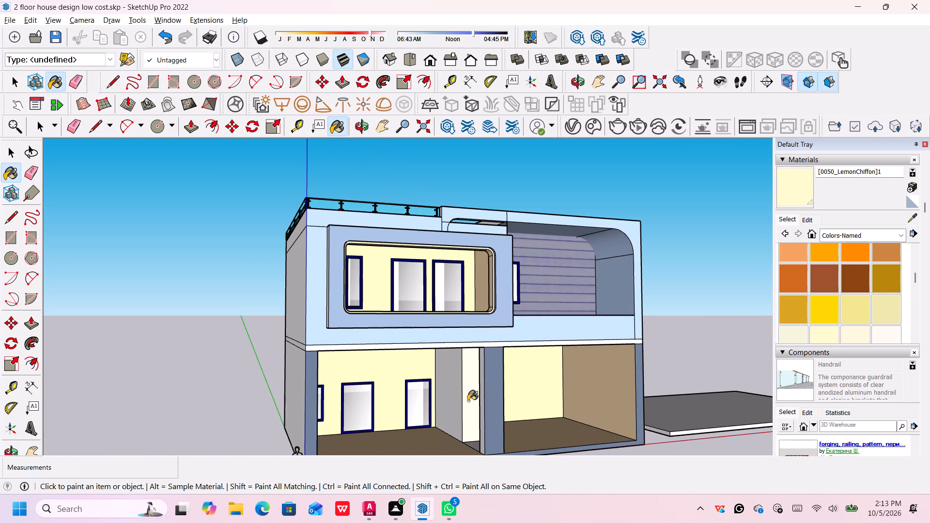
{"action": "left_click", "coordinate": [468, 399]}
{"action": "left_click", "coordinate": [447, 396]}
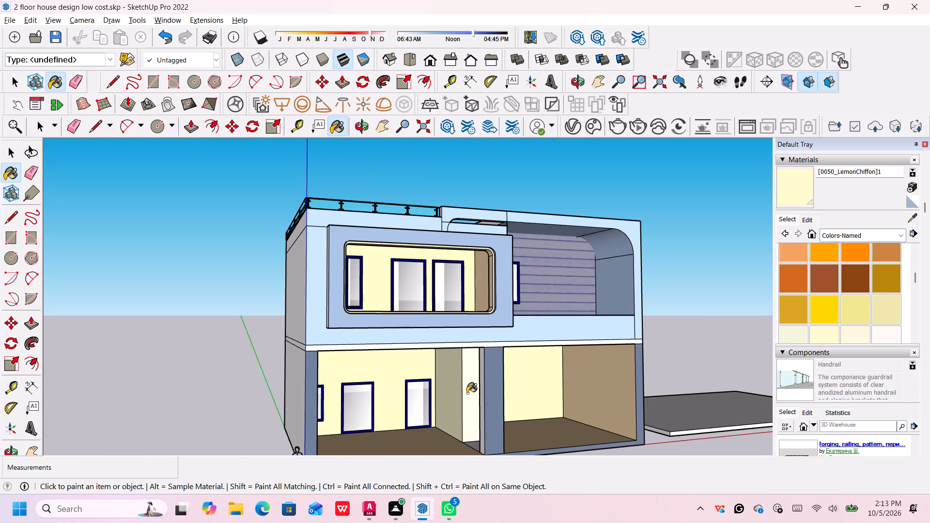
Paint both sides and the end face of the ground-floor partition wall with 0047_Khaki.
{"action": "left_click", "coordinate": [857, 306]}
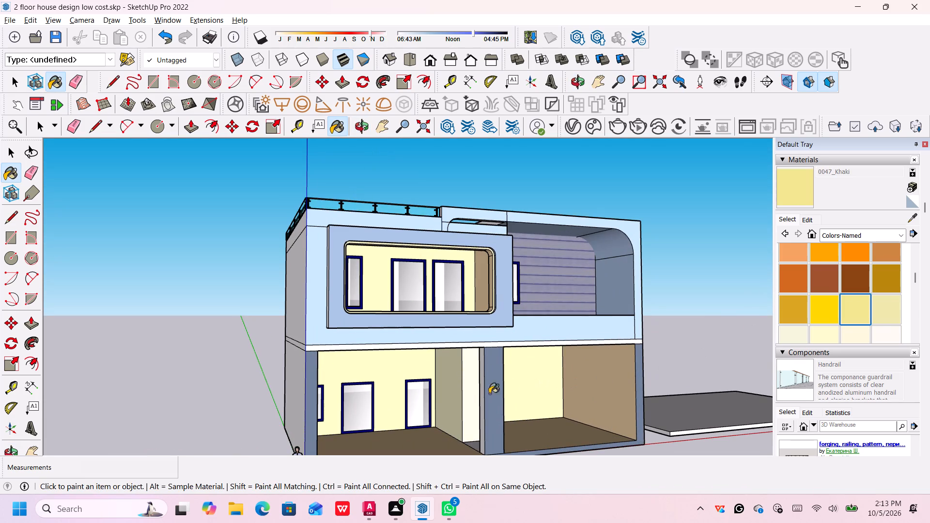
{"action": "left_click", "coordinate": [456, 399]}
{"action": "left_click", "coordinate": [466, 396]}
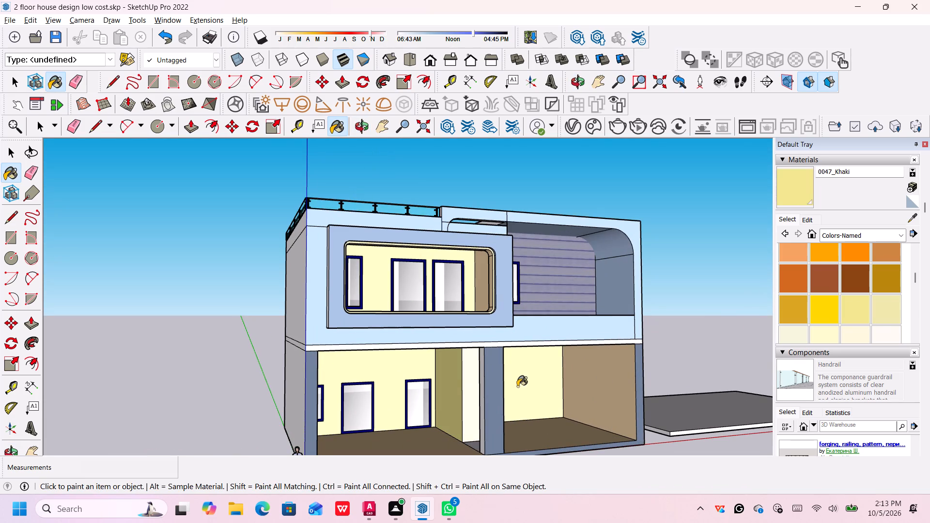
{"action": "middle_click_drag", "start_coordinate": [517, 386], "coordinate": [381, 420]}
{"action": "middle_click_drag", "start_coordinate": [380, 420], "coordinate": [374, 421]}
{"action": "left_click", "coordinate": [492, 400]}
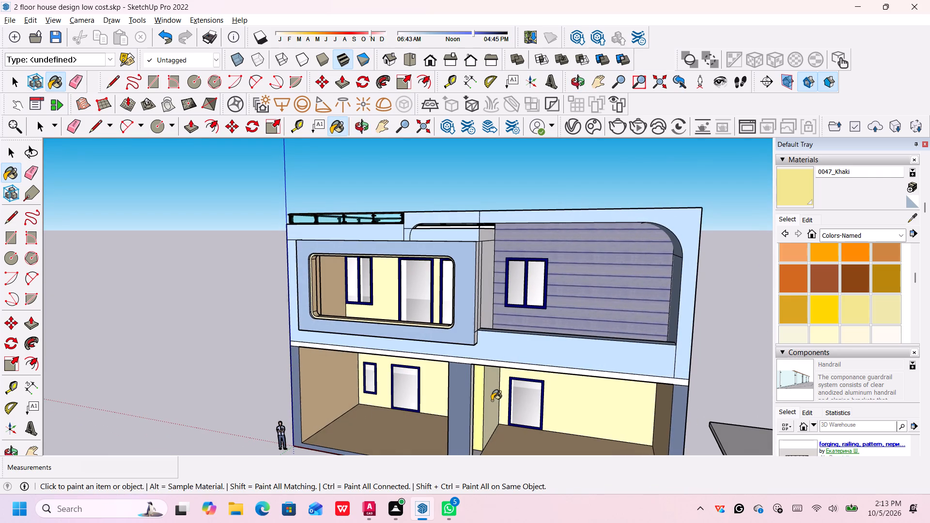
Reapply 0047_Khaki to the ground-floor partition wall, covering its side and end faces beside the central column.
{"action": "scroll", "coordinate": [484, 410], "scroll_direction": "down", "scroll_amount": 3}
{"action": "middle_click_drag", "start_coordinate": [520, 341], "coordinate": [469, 357]}
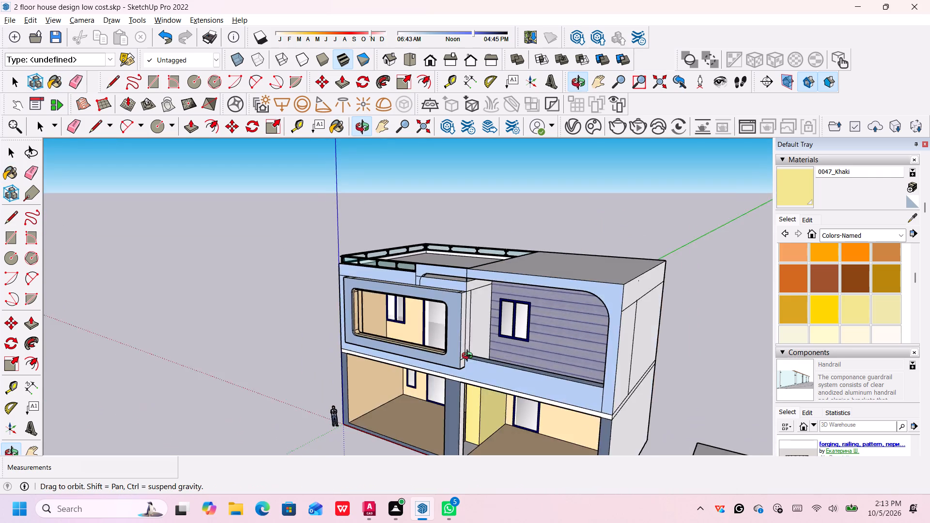
{"action": "middle_click_drag", "start_coordinate": [469, 357], "coordinate": [427, 363]}
{"action": "middle_click_drag", "start_coordinate": [429, 348], "coordinate": [625, 361]}
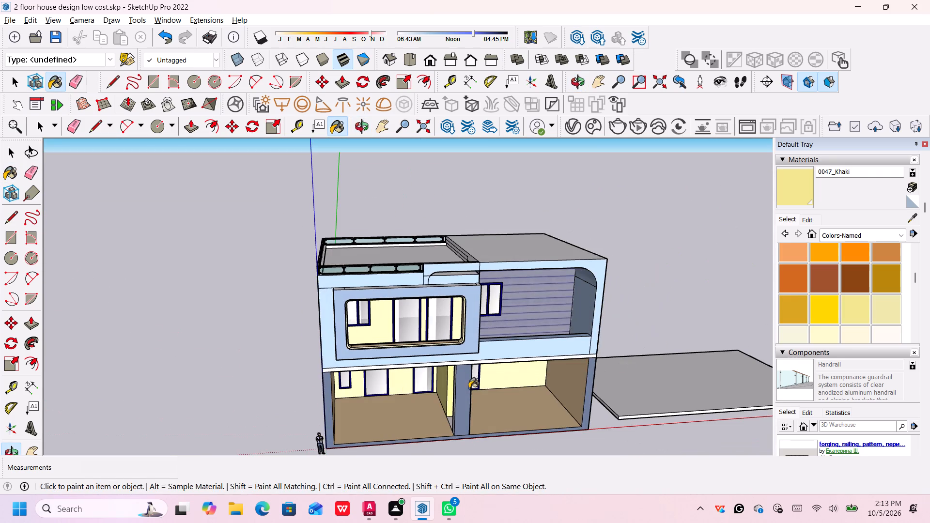
{"action": "middle_click_drag", "start_coordinate": [421, 400], "coordinate": [604, 380]}
{"action": "middle_click_drag", "start_coordinate": [549, 395], "coordinate": [351, 437]}
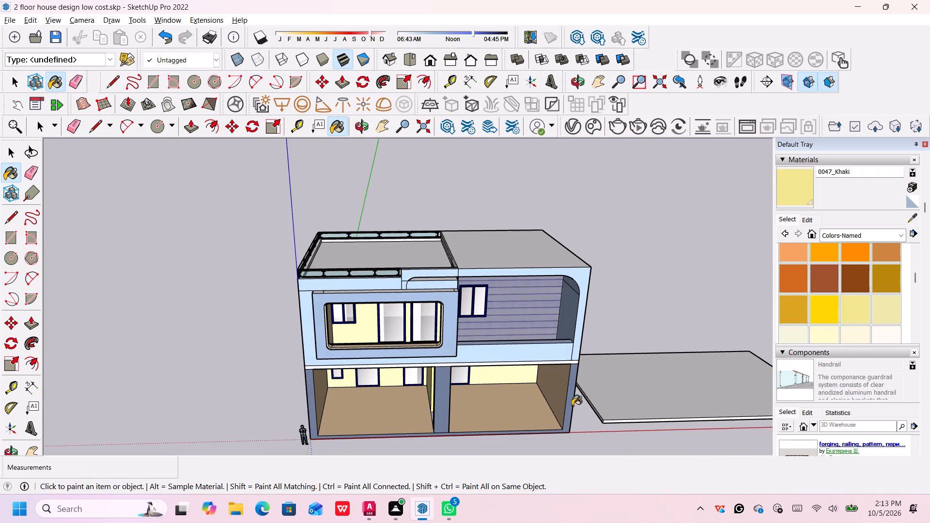
{"action": "middle_click_drag", "start_coordinate": [695, 378], "coordinate": [559, 402]}
{"action": "key", "text": "space"}
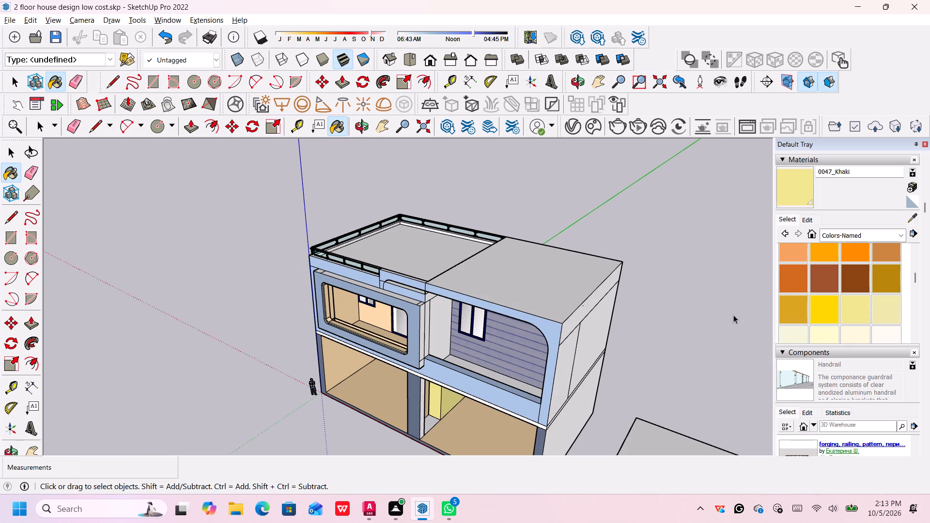
{"action": "left_click", "coordinate": [852, 314]}
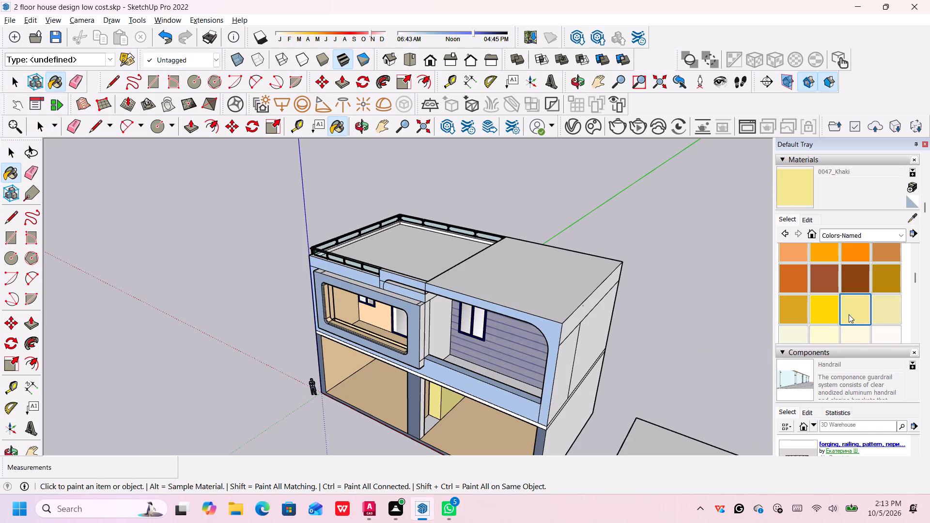
{"action": "left_click", "coordinate": [430, 420]}
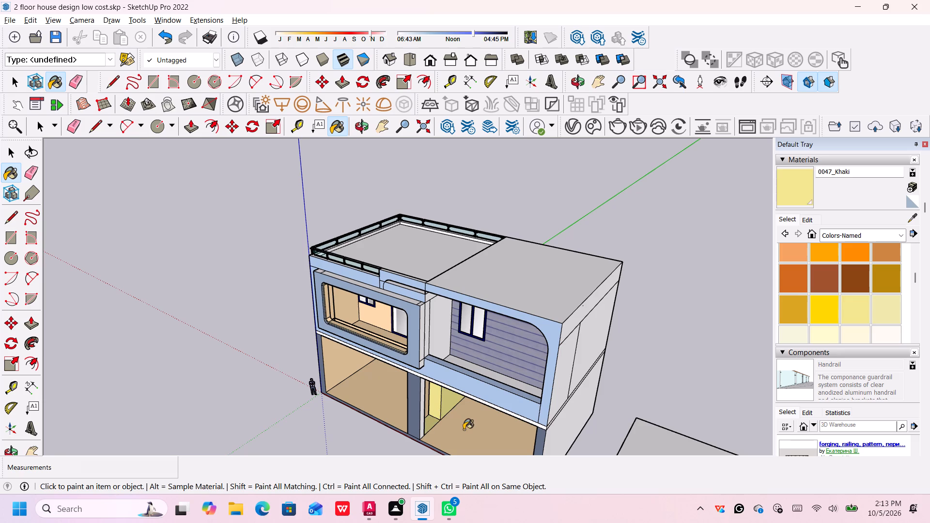
{"action": "middle_click_drag", "start_coordinate": [441, 423], "coordinate": [454, 387]}
{"action": "scroll", "coordinate": [441, 423], "scroll_direction": "up", "scroll_amount": 6}
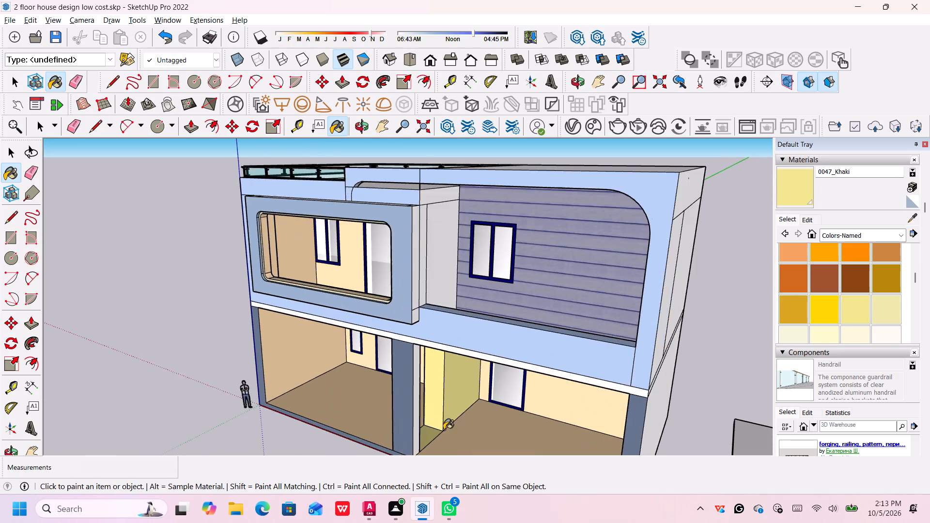
{"action": "scroll", "coordinate": [444, 430], "scroll_direction": "up", "scroll_amount": 6}
{"action": "left_click", "coordinate": [458, 380]}
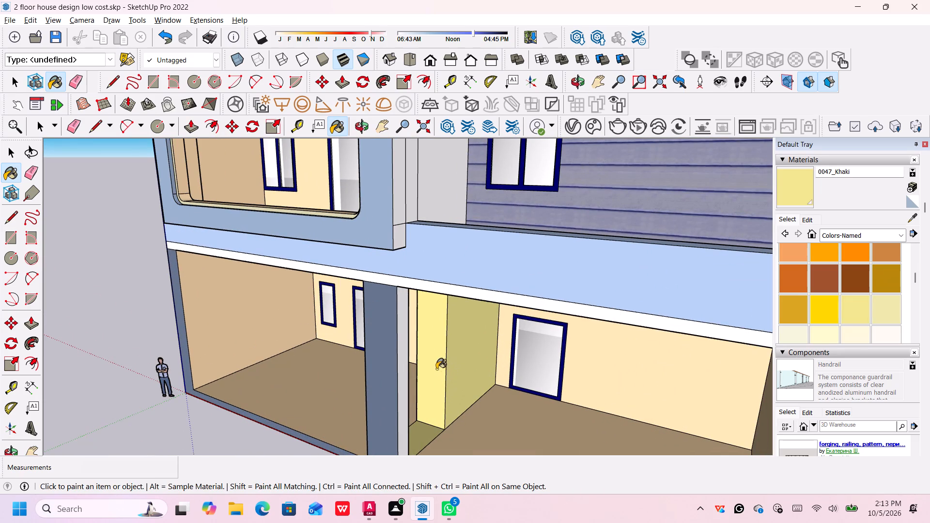
{"action": "left_click", "coordinate": [436, 369]}
Switch the material library to the Colors collection and browse it for a pale lavender shade.
{"action": "scroll", "coordinate": [470, 405], "scroll_direction": "down", "scroll_amount": 11}
{"action": "middle_click_drag", "start_coordinate": [463, 423], "coordinate": [560, 397]}
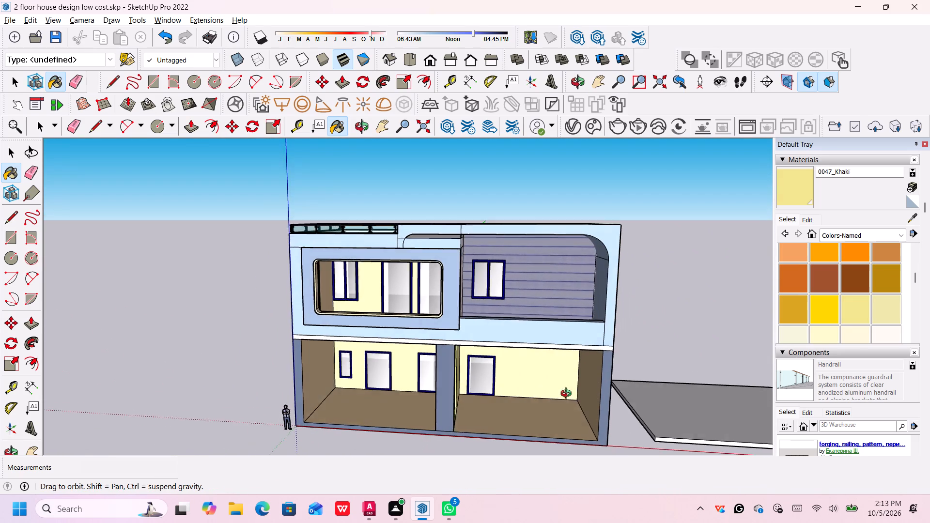
{"action": "middle_click_drag", "start_coordinate": [559, 400], "coordinate": [411, 418]}
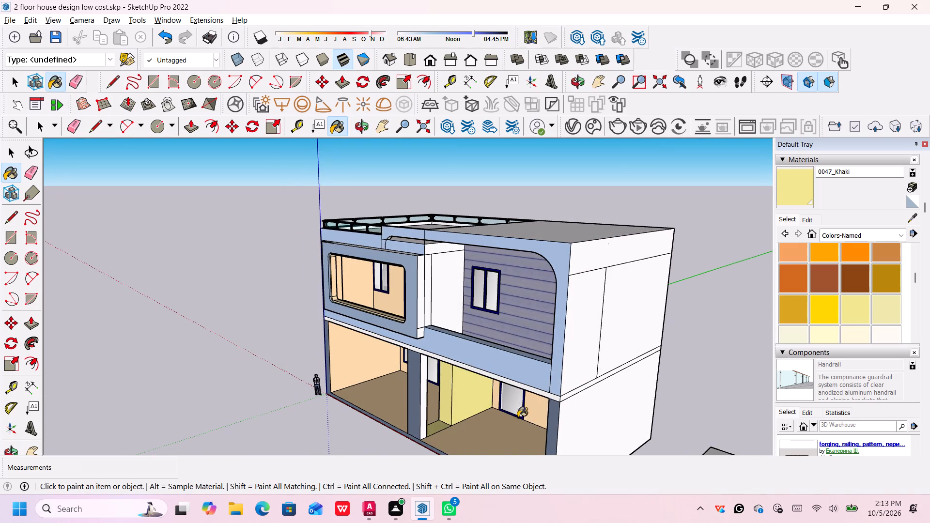
{"action": "left_click", "coordinate": [844, 230]}
{"action": "left_click", "coordinate": [856, 276]}
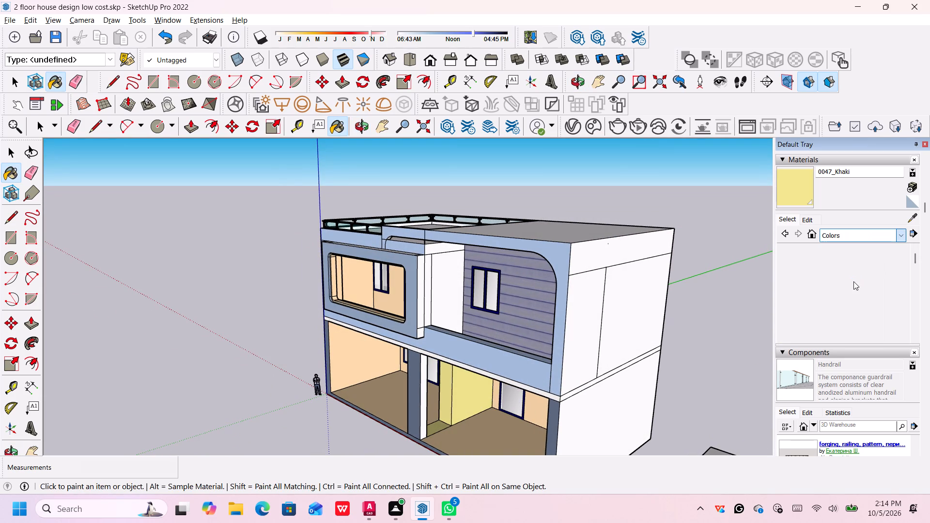
{"action": "scroll", "coordinate": [852, 285], "scroll_direction": "down", "scroll_amount": 5}
{"action": "scroll", "coordinate": [852, 285], "scroll_direction": "up", "scroll_amount": 1}
{"action": "scroll", "coordinate": [852, 285], "scroll_direction": "down", "scroll_amount": 4}
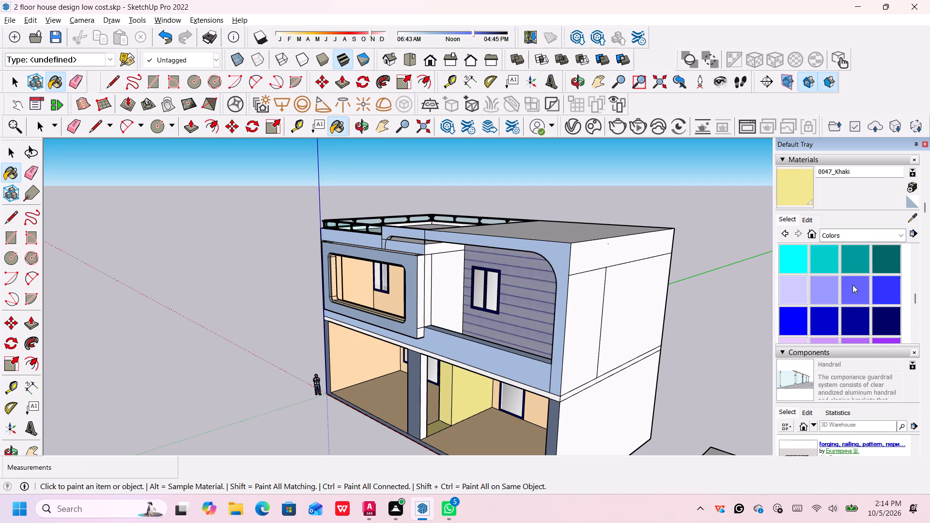
{"action": "scroll", "coordinate": [852, 285], "scroll_direction": "up", "scroll_amount": 1}
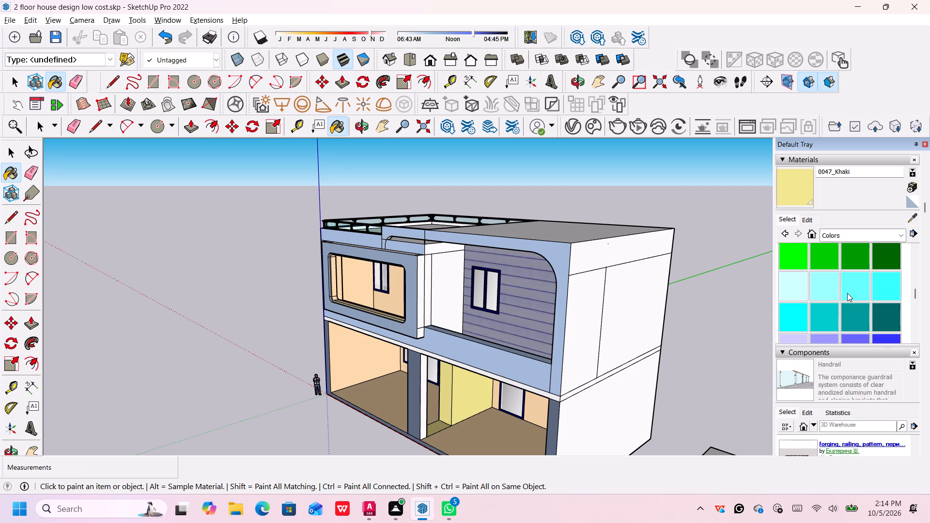
{"action": "scroll", "coordinate": [833, 306], "scroll_direction": "down", "scroll_amount": 1}
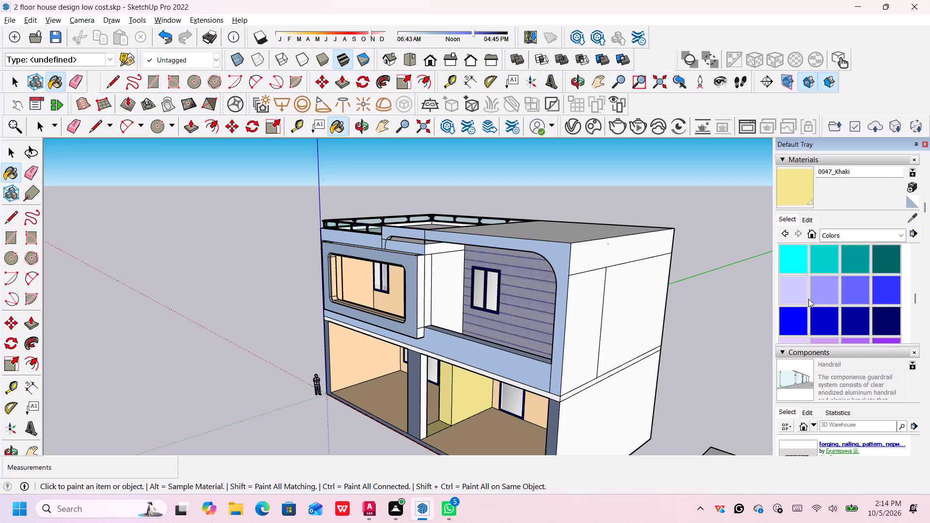
Paint the outer side wall beside the slatted facade, including its top and slab bands, and the solid roof with [Color I01]2.
{"action": "left_click", "coordinate": [801, 296]}
{"action": "left_click", "coordinate": [634, 294]}
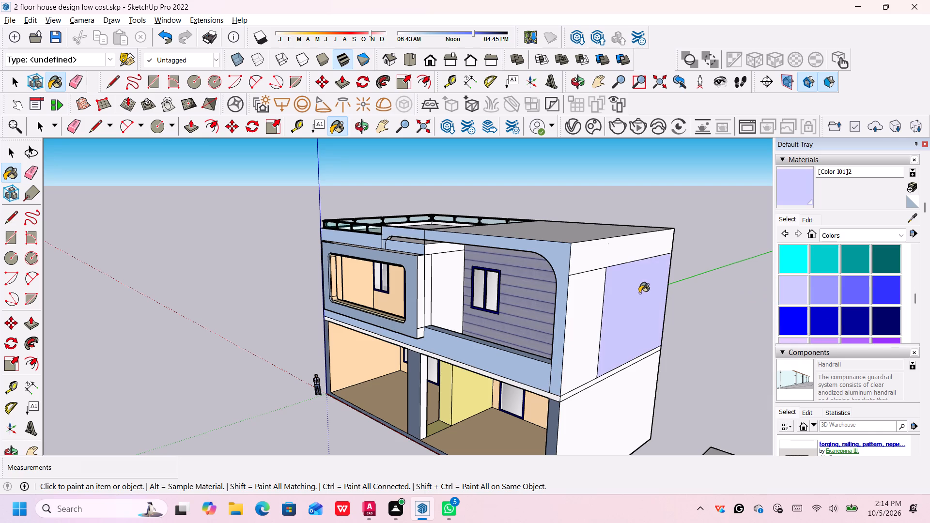
{"action": "left_click", "coordinate": [586, 310]}
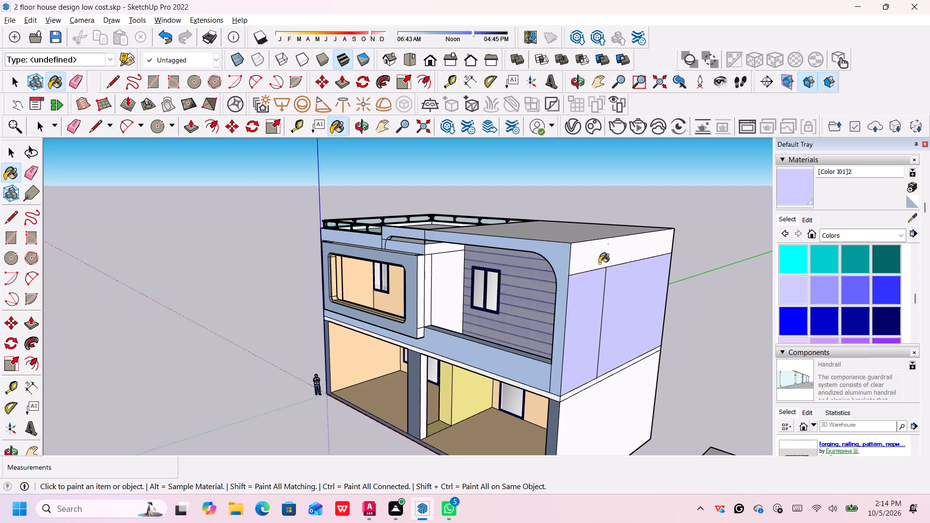
{"action": "left_click", "coordinate": [599, 263]}
{"action": "left_click", "coordinate": [581, 236]}
{"action": "left_click", "coordinate": [629, 412]}
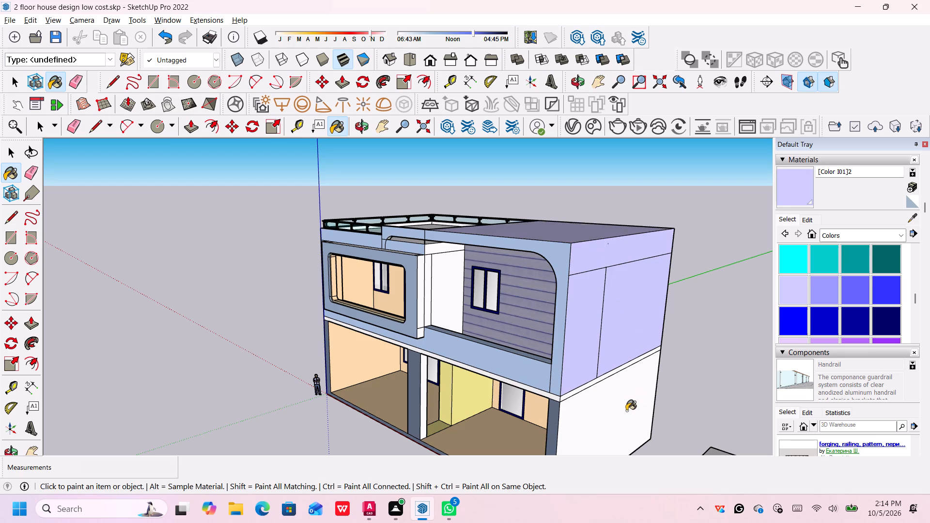
{"action": "left_click", "coordinate": [598, 381]}
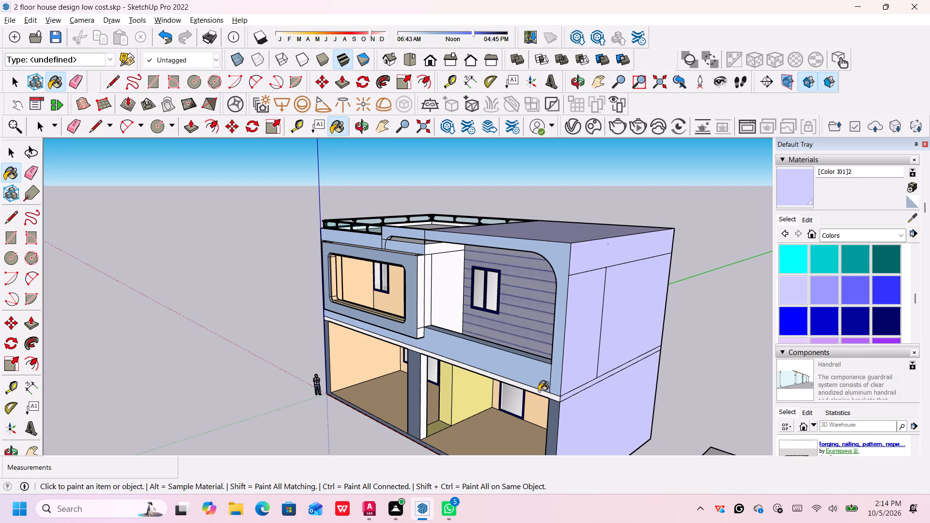
Paint the opposite outer side wall with [Color I01]2, covering both storeys, the top band and the floor-slab band.
{"action": "middle_click_drag", "start_coordinate": [538, 391], "coordinate": [544, 391]}
{"action": "middle_click_drag", "start_coordinate": [554, 393], "coordinate": [573, 395]}
{"action": "middle_click_drag", "start_coordinate": [579, 397], "coordinate": [598, 400]}
{"action": "middle_click_drag", "start_coordinate": [599, 400], "coordinate": [662, 392]}
{"action": "middle_click_drag", "start_coordinate": [373, 385], "coordinate": [374, 385]}
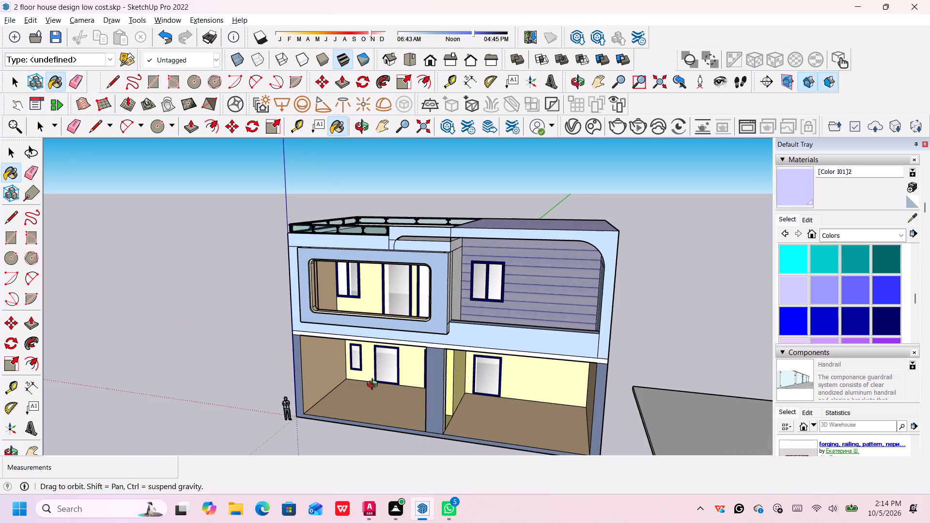
{"action": "middle_click_drag", "start_coordinate": [374, 385], "coordinate": [626, 376]}
{"action": "left_click", "coordinate": [295, 300]}
{"action": "left_click", "coordinate": [318, 245]}
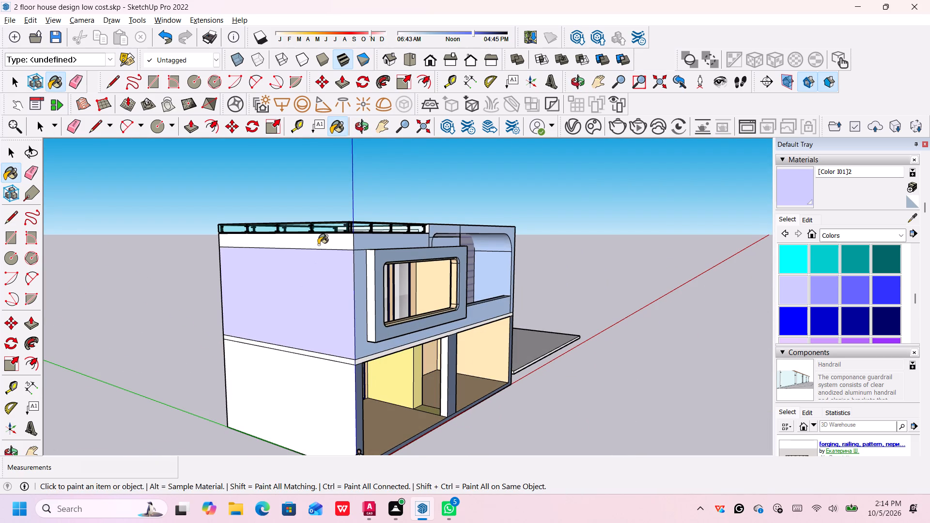
{"action": "left_click", "coordinate": [330, 356]}
{"action": "left_click", "coordinate": [321, 382]}
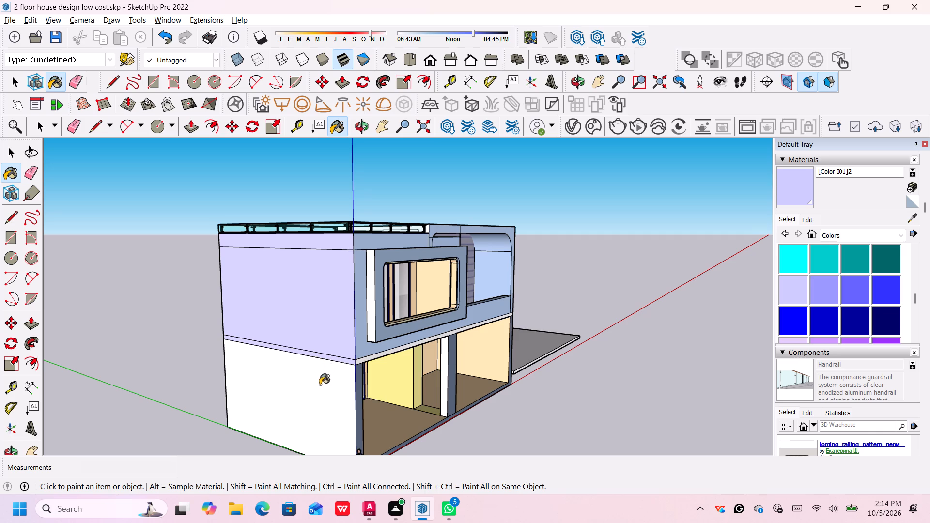
Paint all faces of the rear wall with [Color I01]2, including both storeys, the curved-corner strips and the floor-slab band.
{"action": "middle_click_drag", "start_coordinate": [272, 292], "coordinate": [428, 304]}
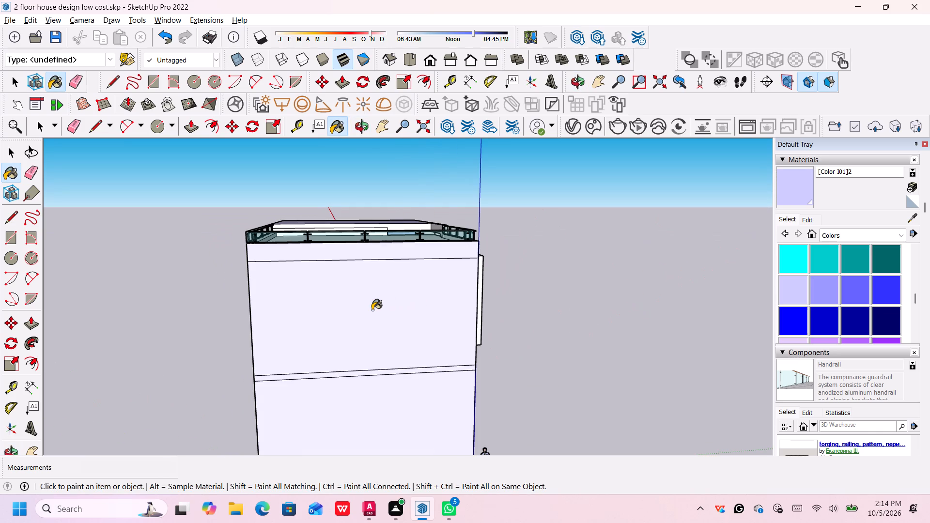
{"action": "middle_click_drag", "start_coordinate": [391, 301], "coordinate": [584, 324]}
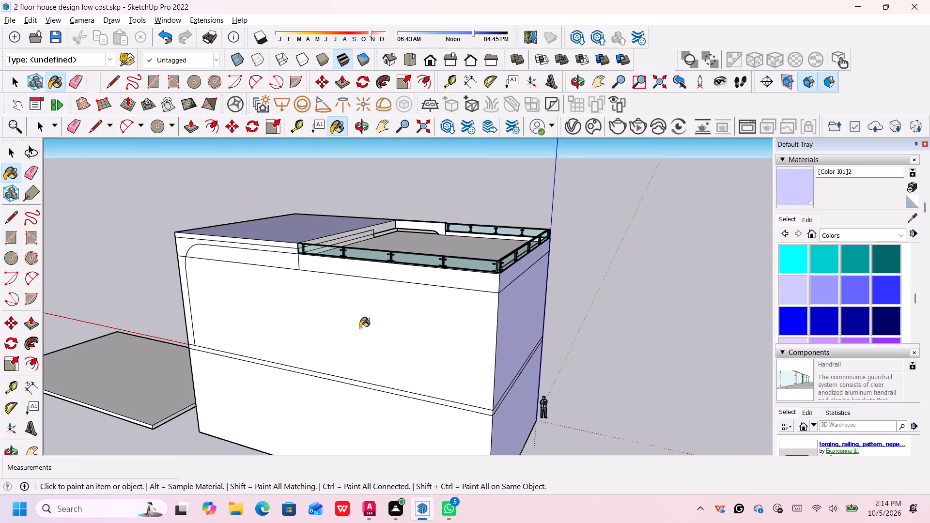
{"action": "left_click", "coordinate": [360, 328]}
{"action": "middle_click_drag", "start_coordinate": [301, 305], "coordinate": [430, 299]}
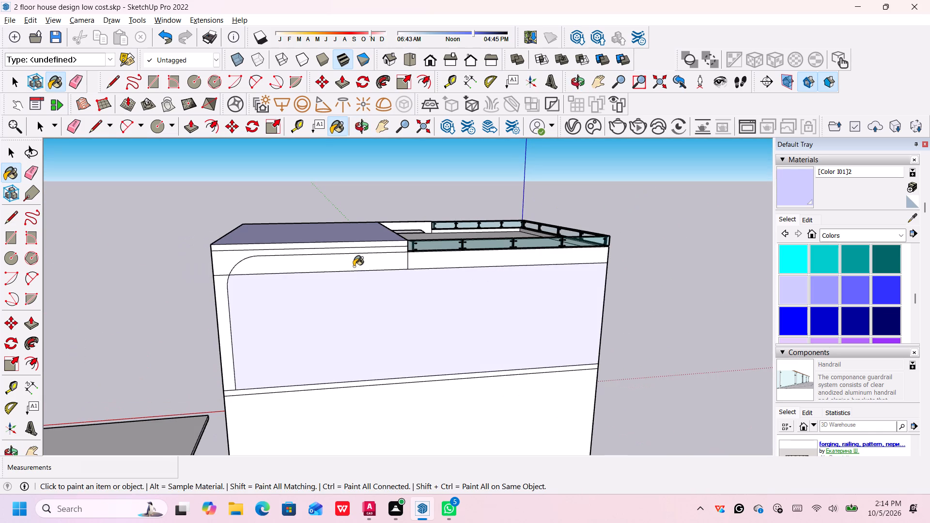
{"action": "left_click", "coordinate": [354, 266]}
{"action": "left_click", "coordinate": [482, 260]}
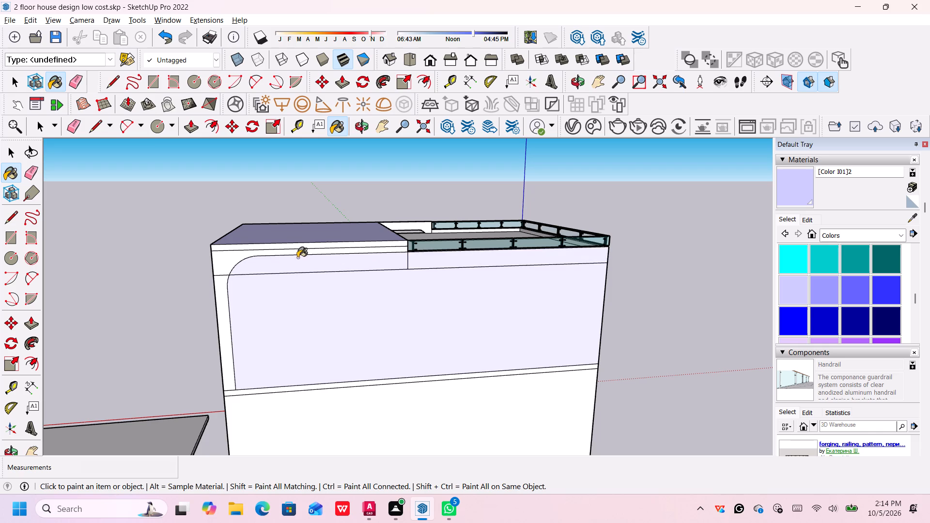
{"action": "left_click", "coordinate": [302, 249]}
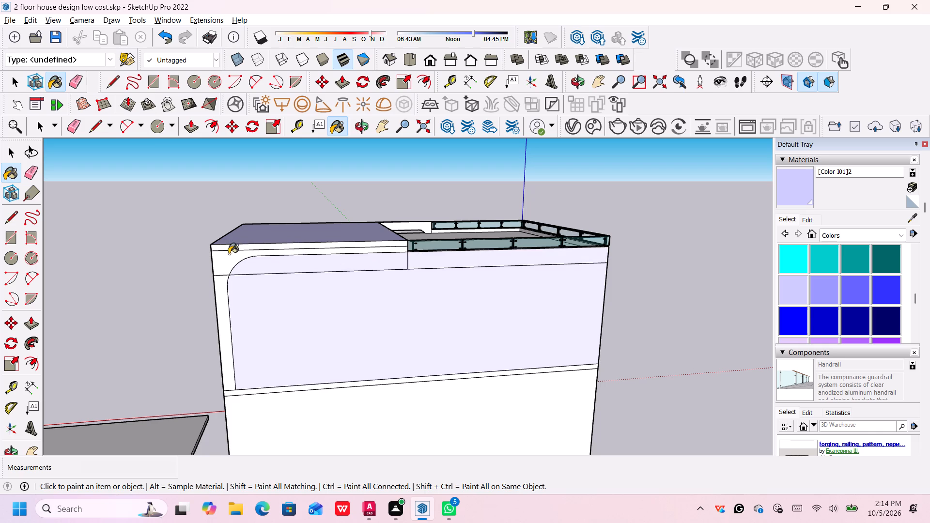
{"action": "left_click", "coordinate": [227, 261]}
{"action": "left_click", "coordinate": [221, 287]}
{"action": "left_click", "coordinate": [242, 246]}
{"action": "scroll", "coordinate": [468, 405], "scroll_direction": "down", "scroll_amount": 4}
{"action": "middle_click_drag", "start_coordinate": [473, 419], "coordinate": [468, 399]}
{"action": "left_click", "coordinate": [465, 405]}
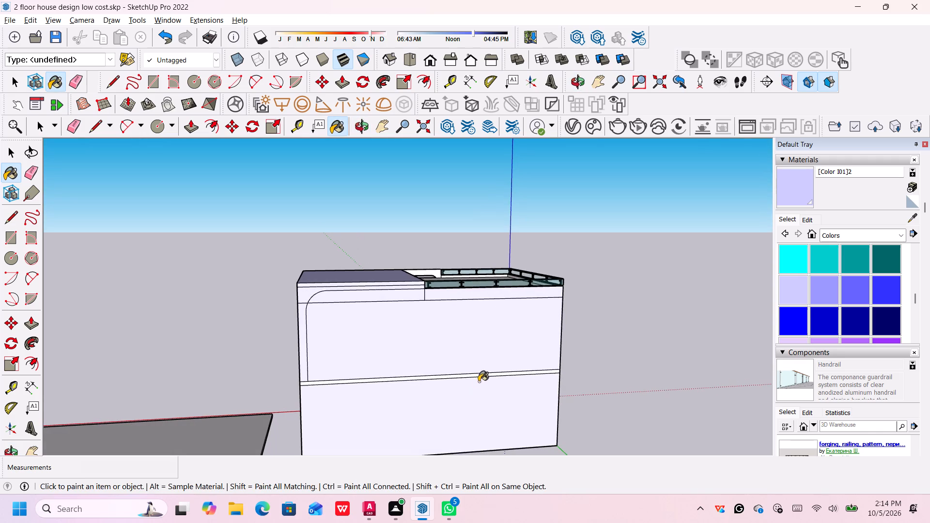
{"action": "left_click", "coordinate": [482, 374]}
Paint the railed roof terrace floor and the narrow stepped faces beside the solid roof with [Color I01]2.
{"action": "scroll", "coordinate": [759, 322], "scroll_direction": "down", "scroll_amount": 4}
{"action": "middle_click_drag", "start_coordinate": [601, 371], "coordinate": [456, 406]}
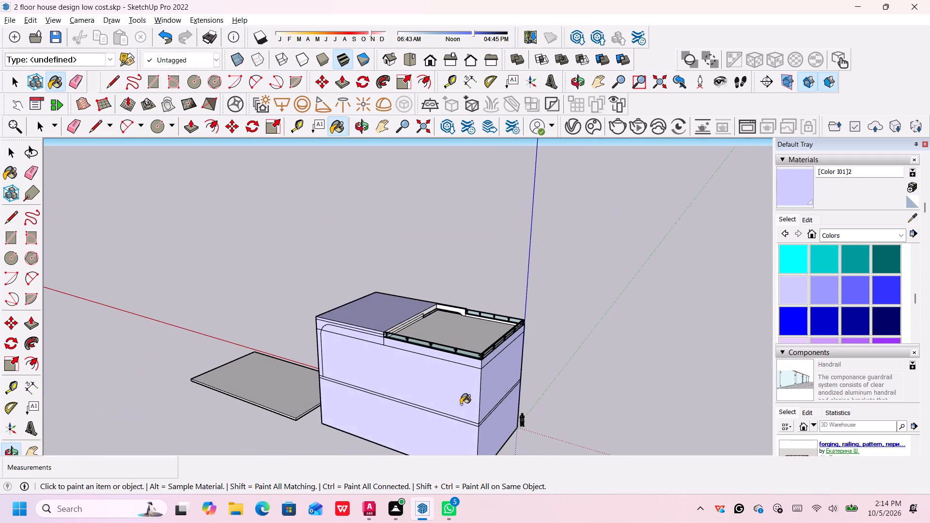
{"action": "middle_click_drag", "start_coordinate": [599, 390], "coordinate": [457, 419]}
{"action": "middle_click_drag", "start_coordinate": [564, 395], "coordinate": [303, 407]}
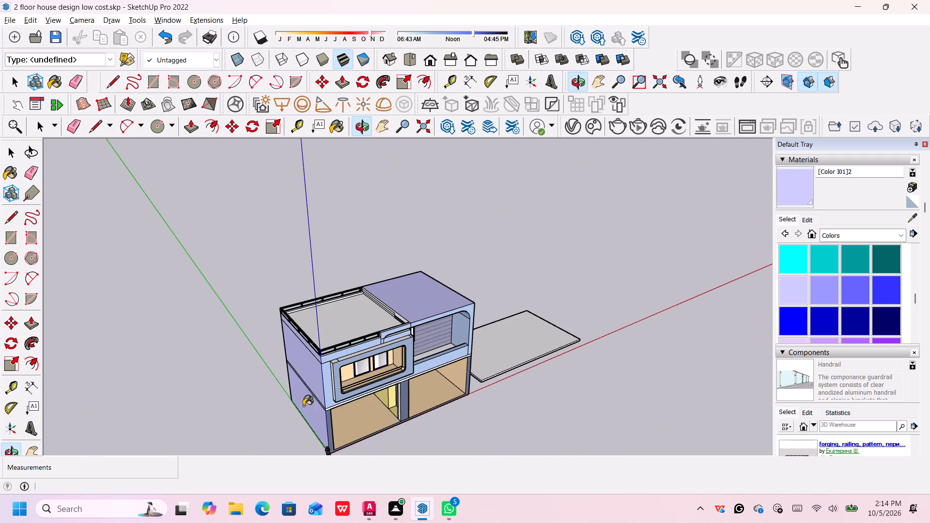
{"action": "left_click", "coordinate": [343, 323]}
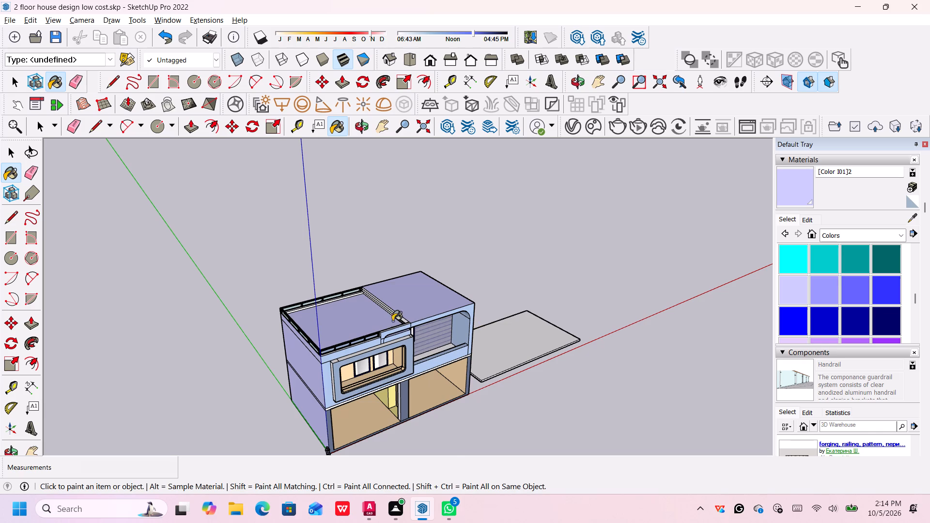
{"action": "scroll", "coordinate": [390, 318], "scroll_direction": "up", "scroll_amount": 15}
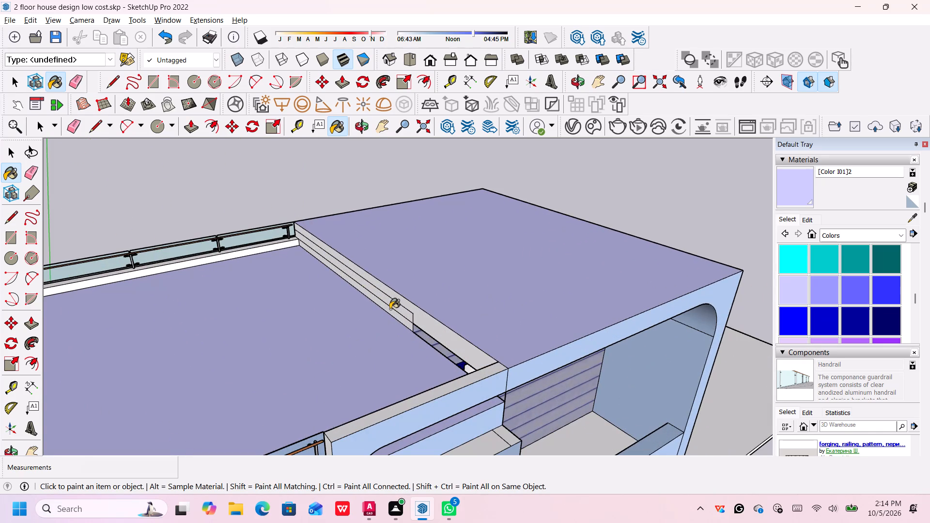
{"action": "left_click", "coordinate": [389, 309]}
{"action": "left_click", "coordinate": [392, 305]}
{"action": "left_click", "coordinate": [395, 296]}
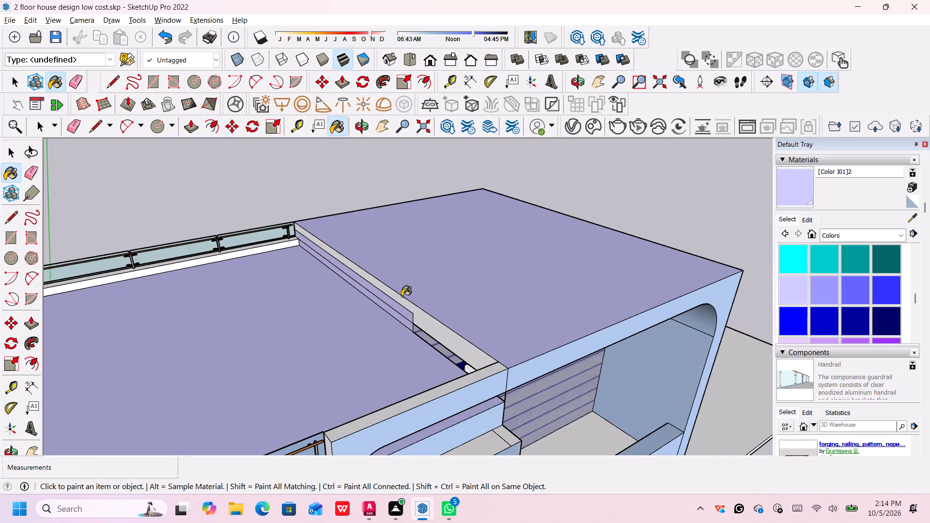
Edit the [Color I01]2 material with the colour wheel, shifting it to a pale periwinkle blue.
{"action": "scroll", "coordinate": [521, 310], "scroll_direction": "down", "scroll_amount": 20}
{"action": "scroll", "coordinate": [521, 310], "scroll_direction": "down", "scroll_amount": 1}
{"action": "middle_click_drag", "start_coordinate": [692, 390], "coordinate": [688, 388]}
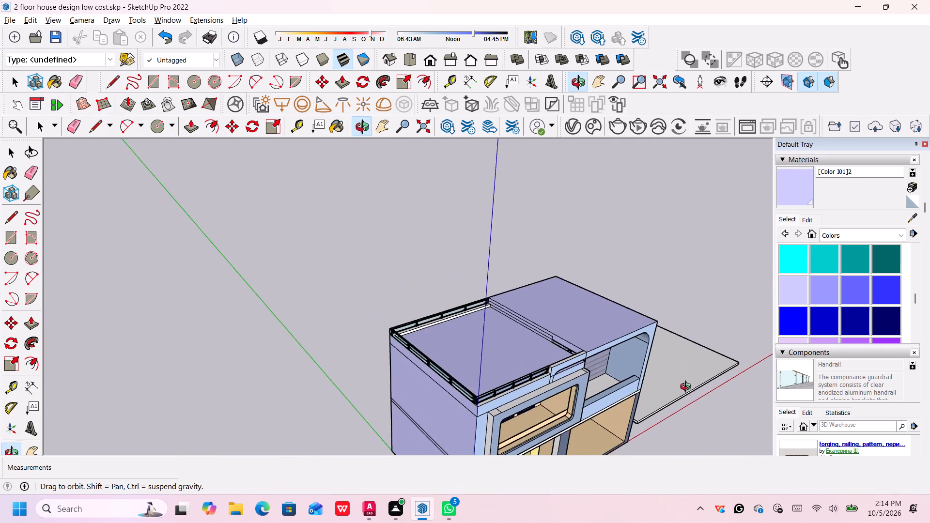
{"action": "middle_click_drag", "start_coordinate": [688, 388], "coordinate": [615, 345]}
{"action": "scroll", "coordinate": [674, 398], "scroll_direction": "down", "scroll_amount": 13}
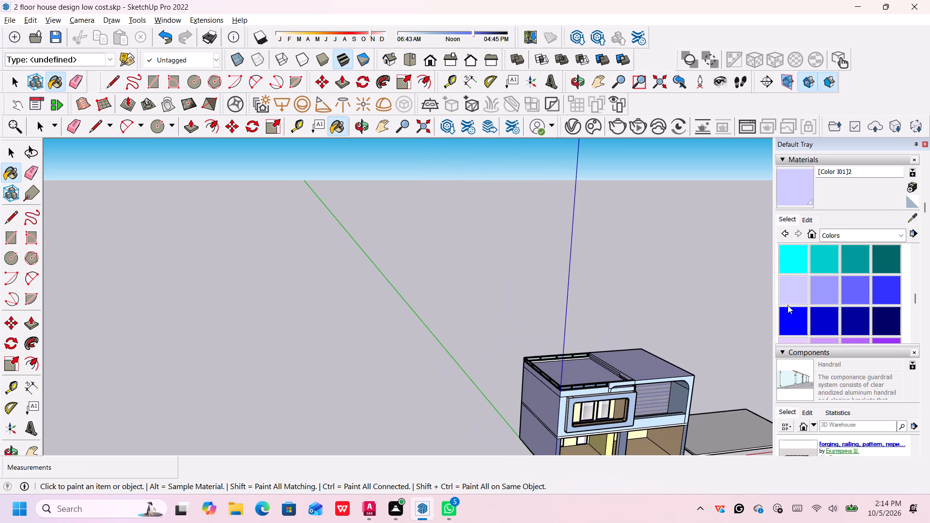
{"action": "left_click", "coordinate": [803, 216]}
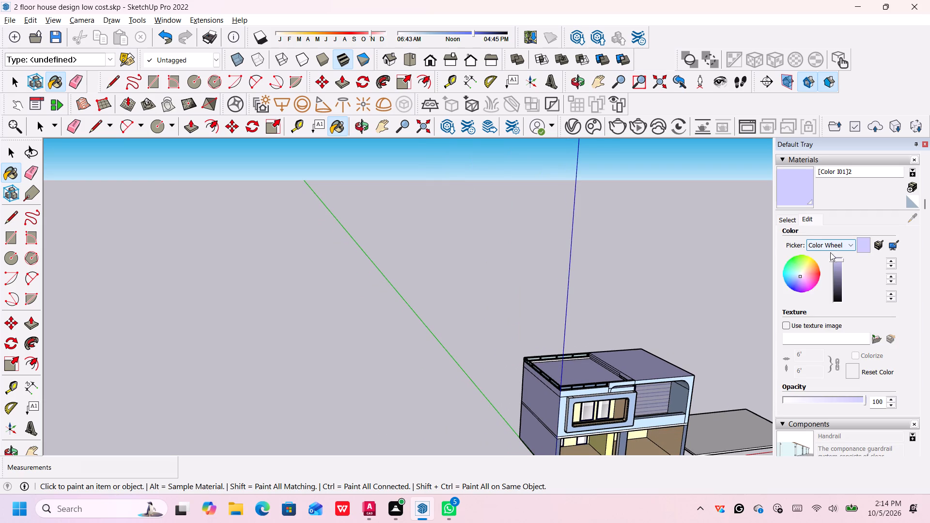
{"action": "left_click", "coordinate": [797, 279]}
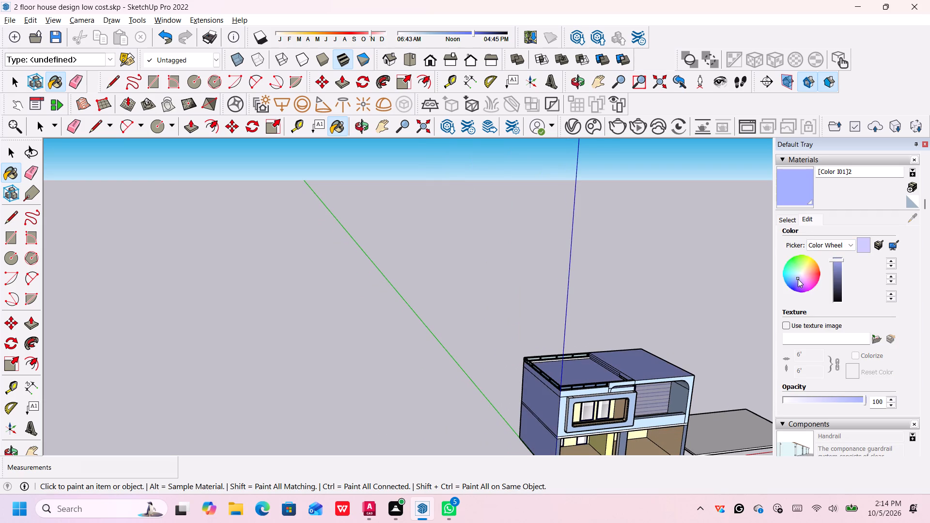
{"action": "left_click", "coordinate": [798, 279]}
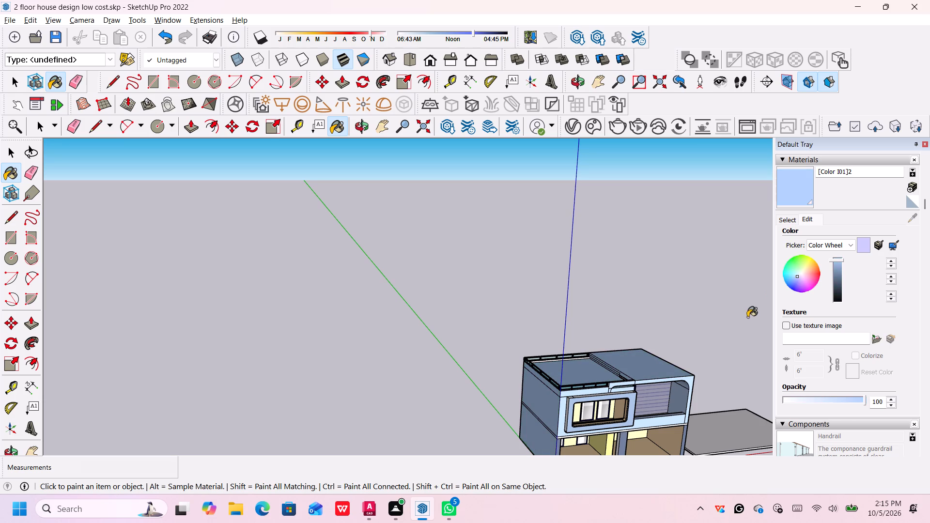
{"action": "left_click", "coordinate": [795, 277]}
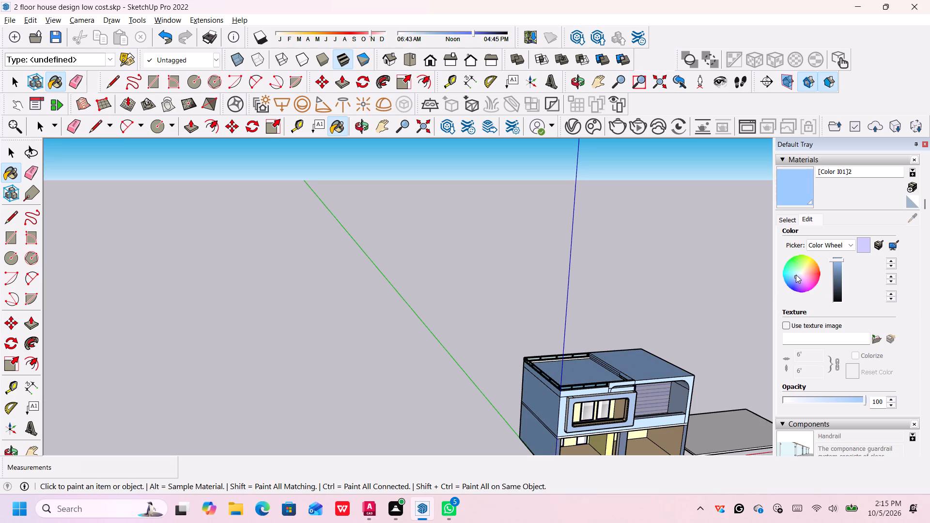
{"action": "left_click", "coordinate": [799, 277]}
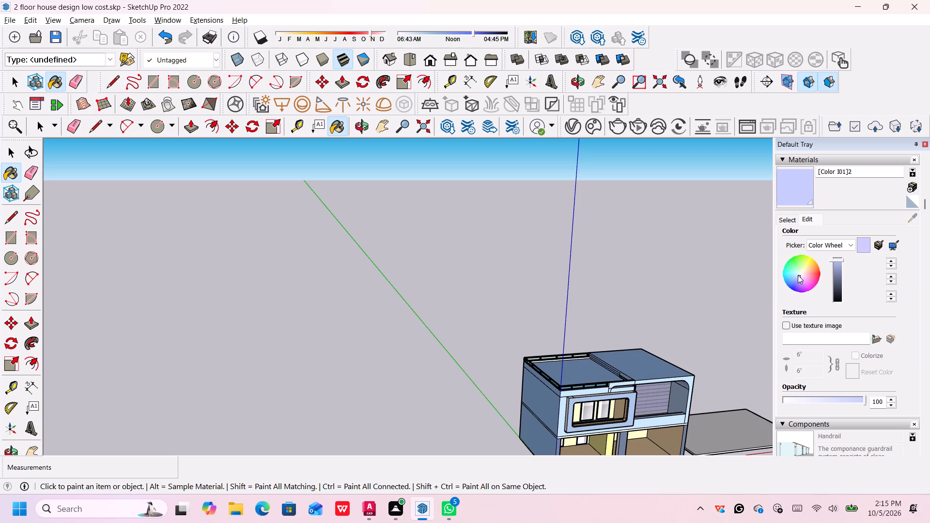
{"action": "scroll", "coordinate": [671, 376], "scroll_direction": "down", "scroll_amount": 4}
{"action": "middle_click_drag", "start_coordinate": [708, 438], "coordinate": [689, 415]}
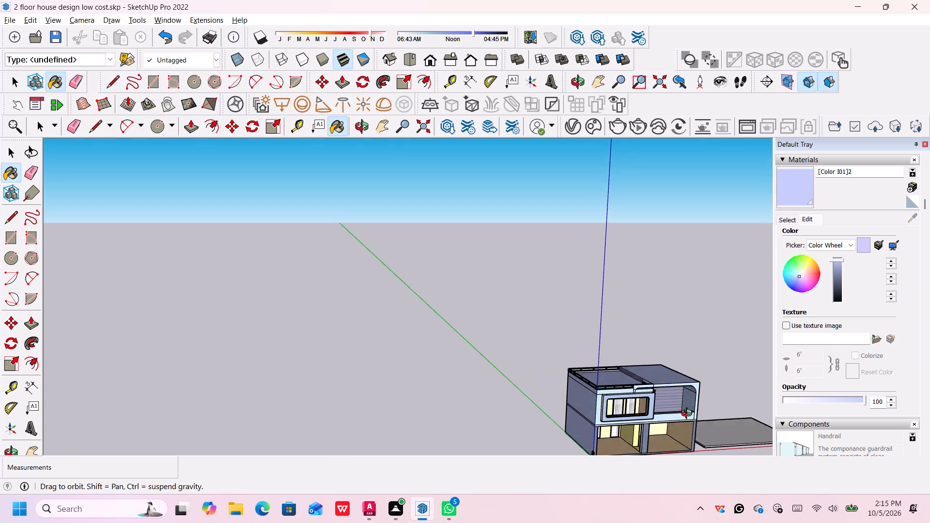
Adjust the [Color I01]2 material with the colour wheel to a very pale light blue.
{"action": "middle_click_drag", "start_coordinate": [689, 415], "coordinate": [699, 430]}
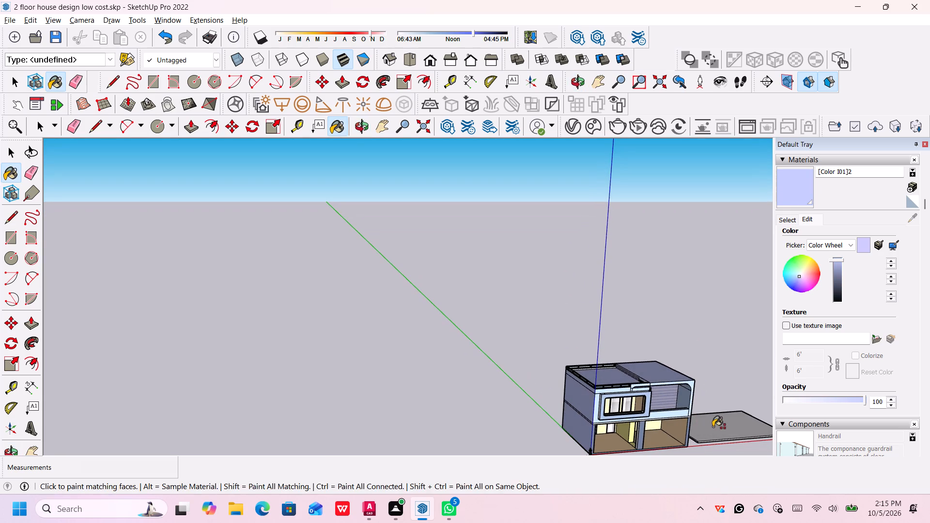
{"action": "middle_click_drag", "start_coordinate": [714, 427], "coordinate": [558, 329], "text": "shift"}
{"action": "middle_click_drag", "start_coordinate": [546, 317], "coordinate": [388, 338]}
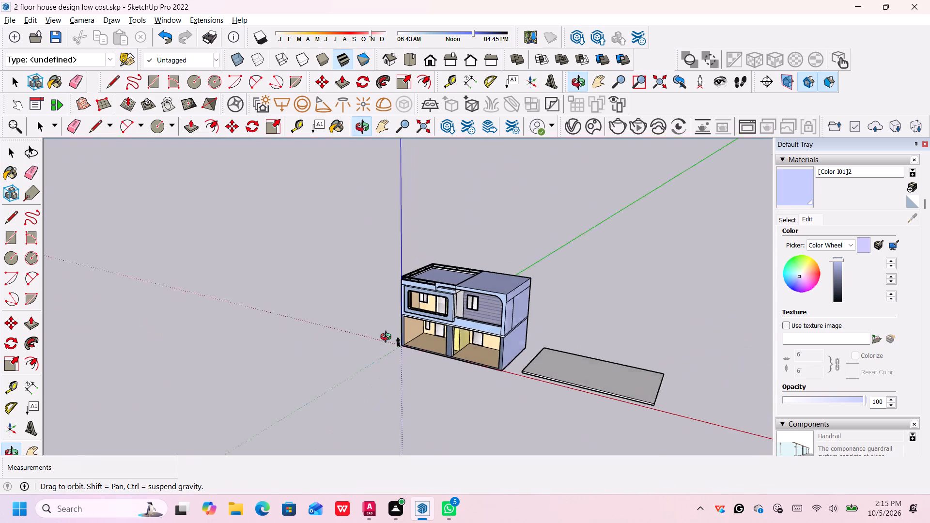
{"action": "middle_click_drag", "start_coordinate": [388, 338], "coordinate": [386, 337]}
{"action": "scroll", "coordinate": [485, 328], "scroll_direction": "up", "scroll_amount": 14}
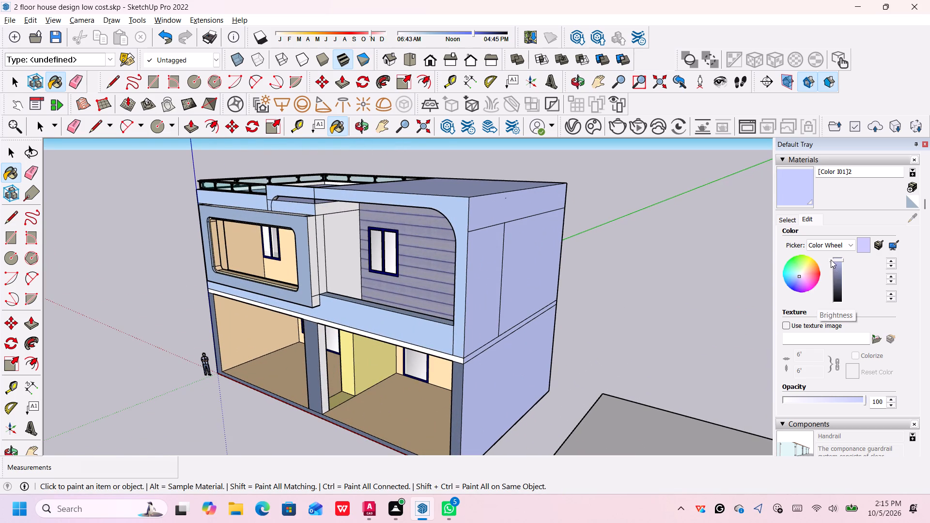
{"action": "left_click_drag", "start_coordinate": [836, 258], "coordinate": [836, 250]}
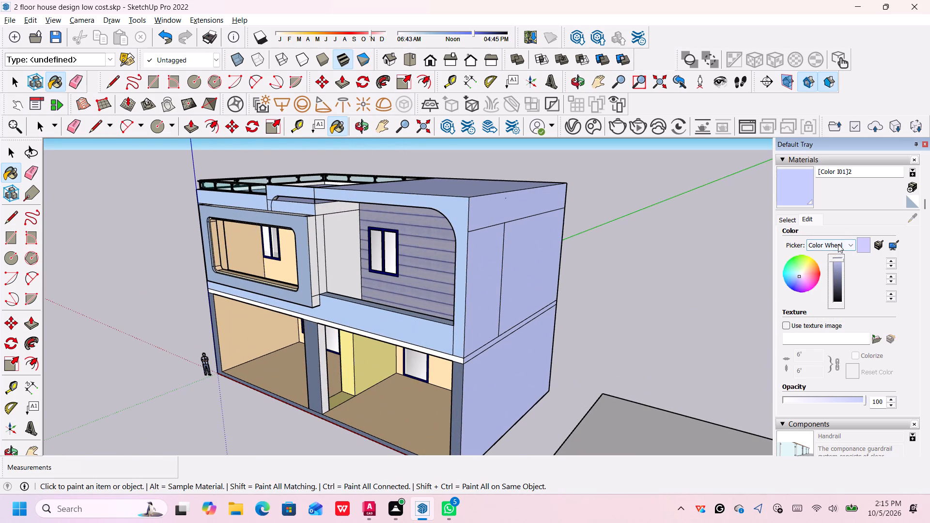
{"action": "left_click", "coordinate": [800, 273]}
{"action": "left_click", "coordinate": [800, 277]}
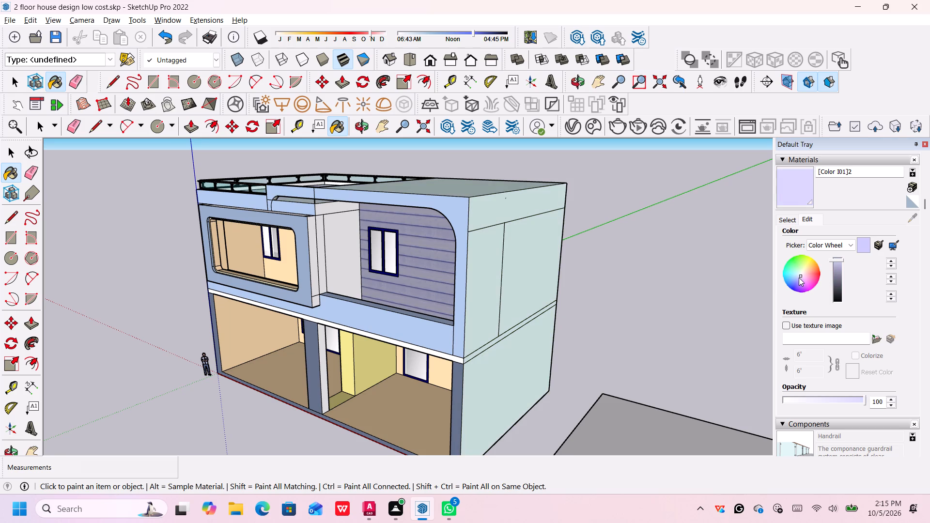
{"action": "left_click", "coordinate": [799, 277]}
{"action": "left_click", "coordinate": [797, 272]}
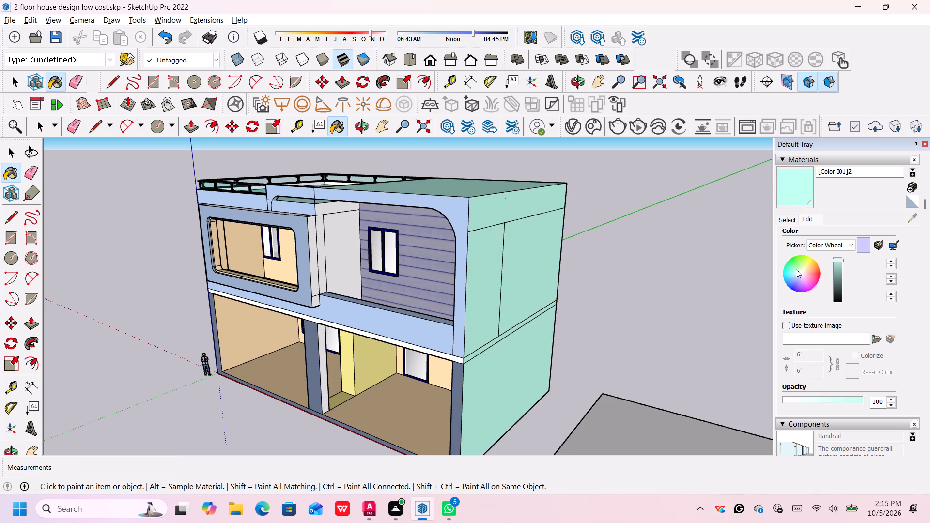
{"action": "left_click", "coordinate": [799, 276]}
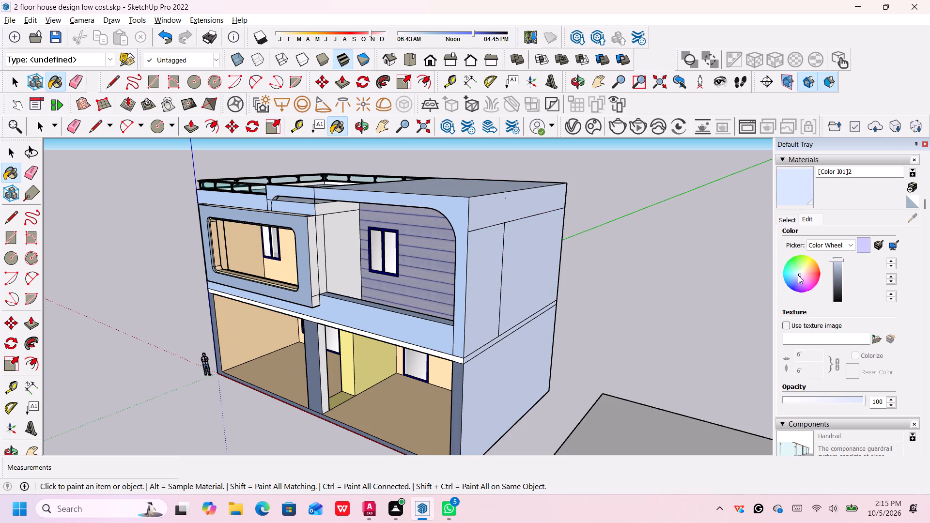
Examine the recoloured front, both side walls and the roof of the house from several angles.
{"action": "scroll", "coordinate": [466, 323], "scroll_direction": "up", "scroll_amount": 6}
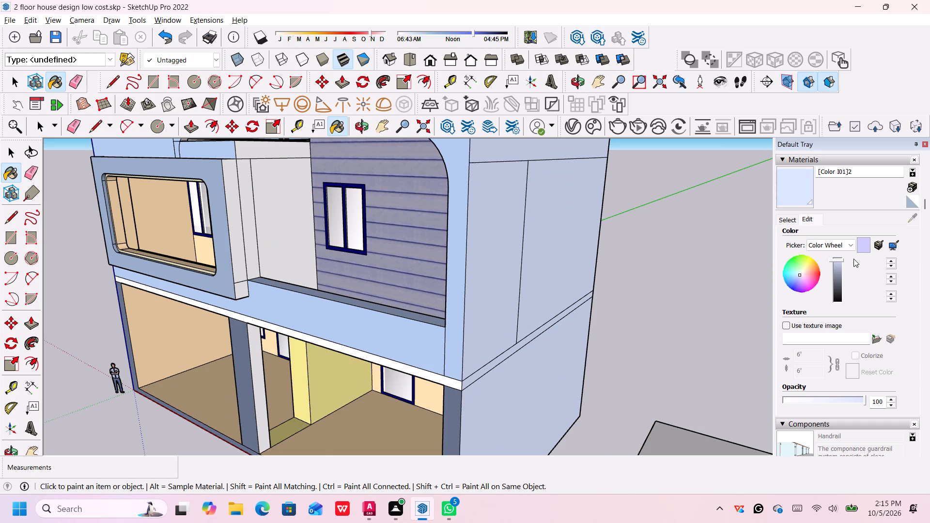
{"action": "scroll", "coordinate": [861, 244], "scroll_direction": "down", "scroll_amount": 1}
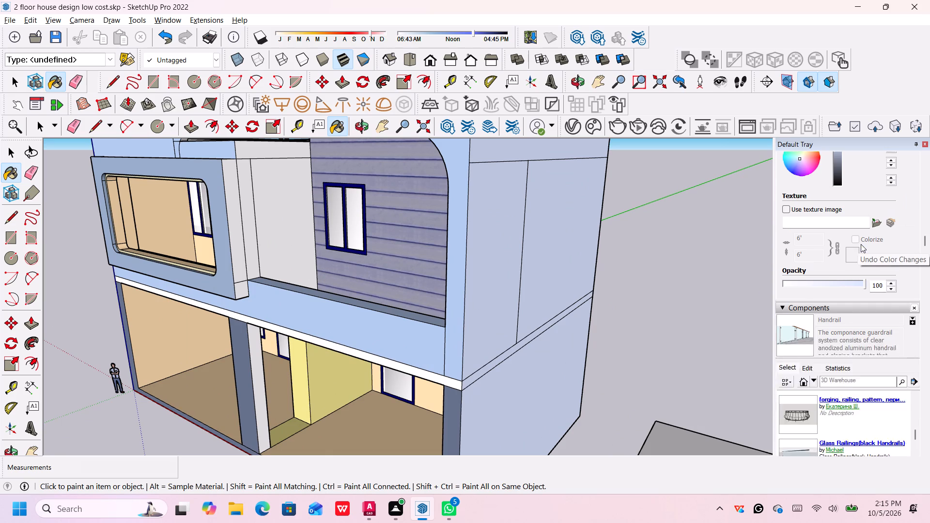
{"action": "scroll", "coordinate": [861, 244], "scroll_direction": "down", "scroll_amount": 2}
{"action": "scroll", "coordinate": [858, 244], "scroll_direction": "up", "scroll_amount": 6}
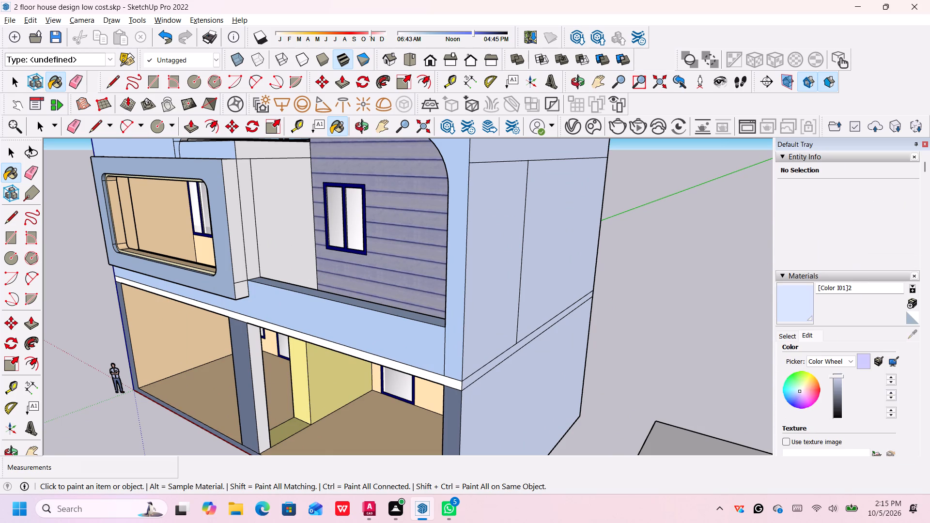
{"action": "scroll", "coordinate": [444, 327], "scroll_direction": "down", "scroll_amount": 2}
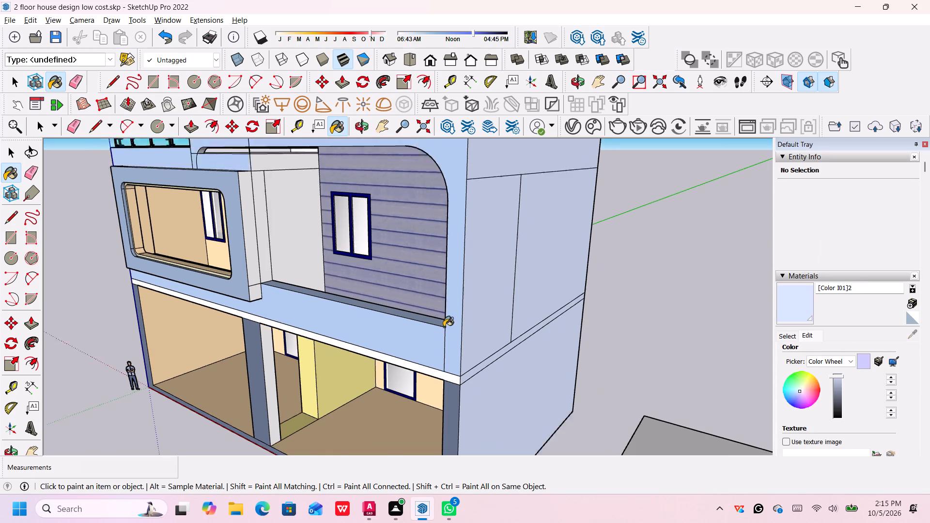
{"action": "scroll", "coordinate": [444, 327], "scroll_direction": "down", "scroll_amount": 7}
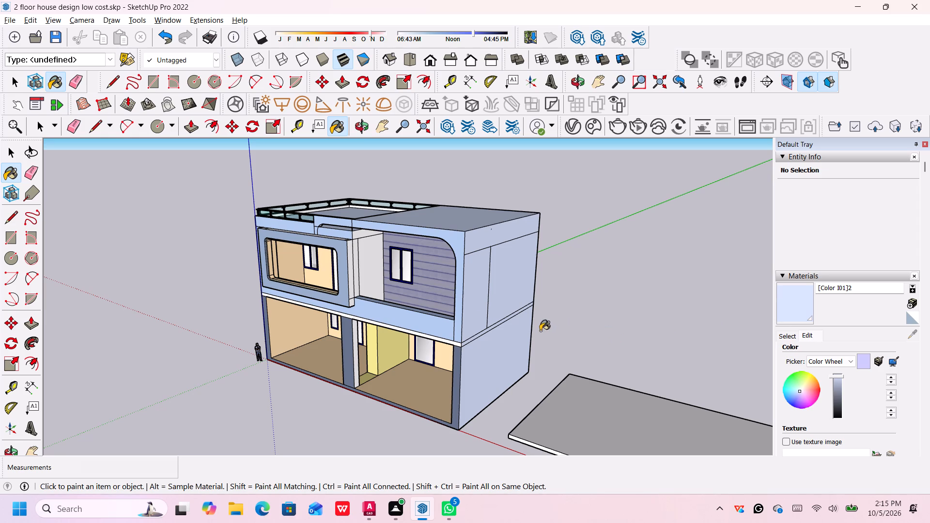
{"action": "middle_click_drag", "start_coordinate": [452, 351], "coordinate": [576, 319]}
{"action": "middle_click_drag", "start_coordinate": [338, 335], "coordinate": [463, 330]}
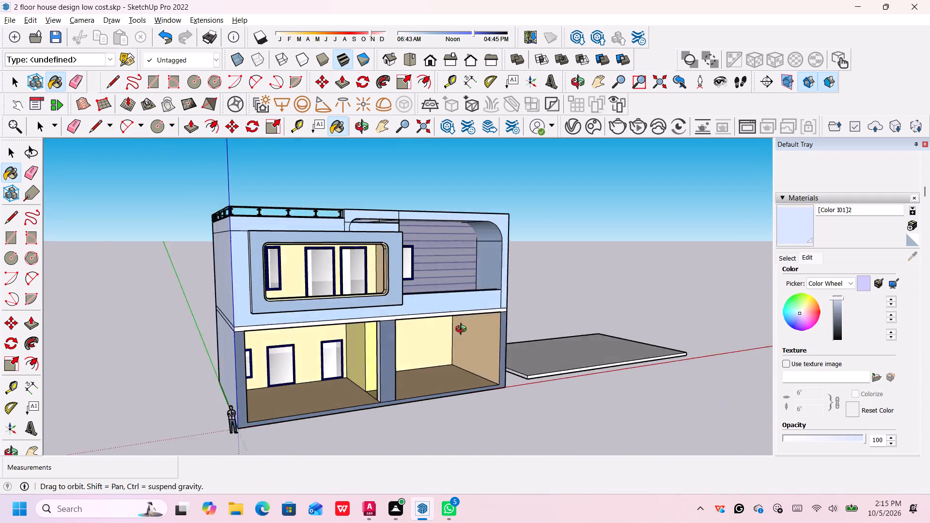
{"action": "middle_click_drag", "start_coordinate": [463, 330], "coordinate": [506, 320]}
{"action": "middle_click_drag", "start_coordinate": [404, 327], "coordinate": [421, 389]}
{"action": "scroll", "coordinate": [379, 332], "scroll_direction": "down", "scroll_amount": 4}
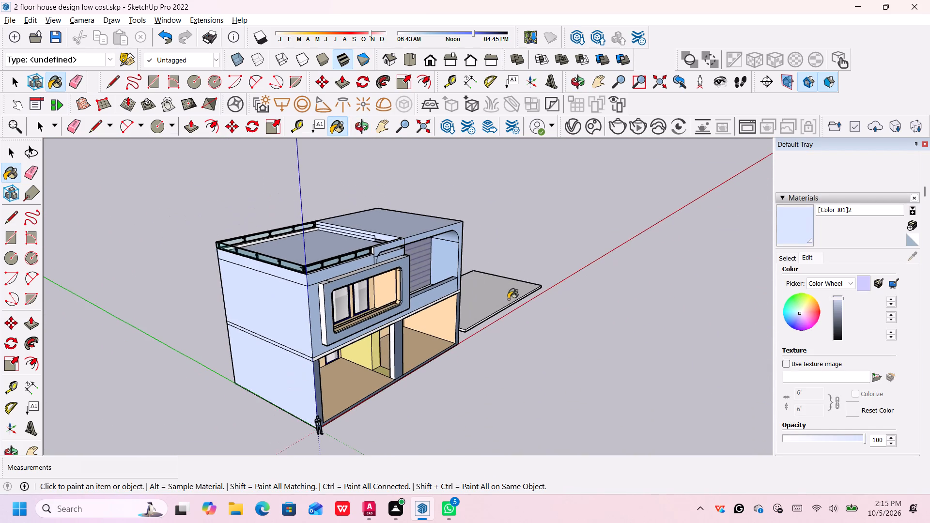
Paint the rear inner face and the top rim of the roof terrace parapet with [Color I01]2.
{"action": "middle_click_drag", "start_coordinate": [508, 298], "coordinate": [429, 344]}
{"action": "scroll", "coordinate": [311, 221], "scroll_direction": "up", "scroll_amount": 15}
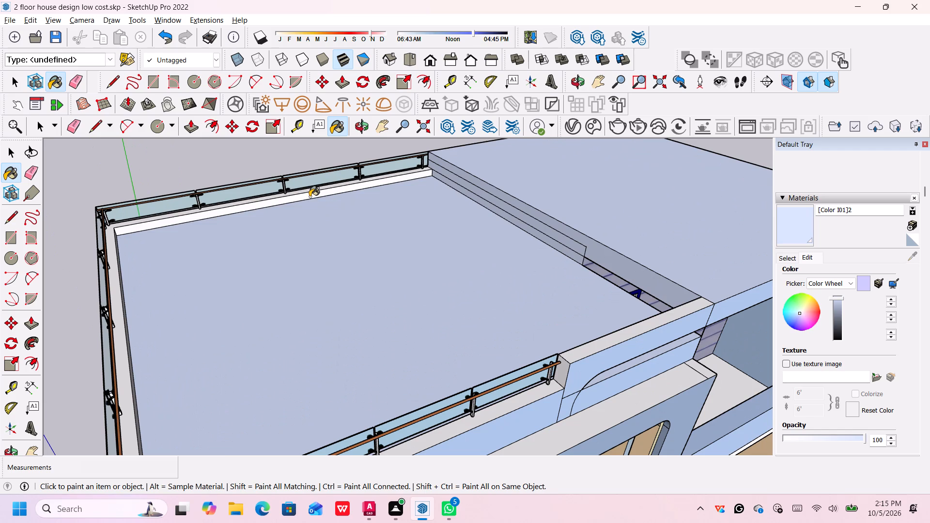
{"action": "left_click", "coordinate": [310, 197]}
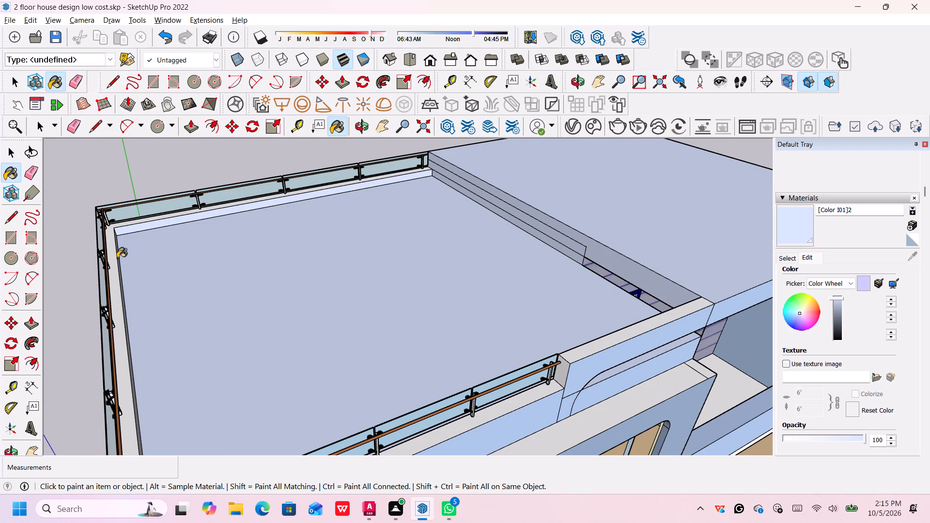
{"action": "left_click", "coordinate": [117, 258]}
{"action": "left_click", "coordinate": [113, 263]}
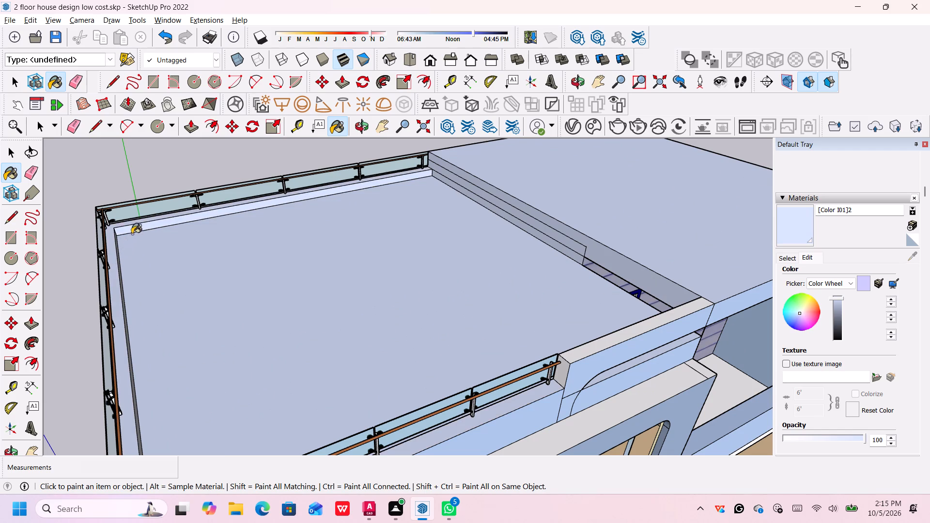
Paint the front parapet's top faces beside the solid roof and at the railing's end with [Color I01]2.
{"action": "middle_click_drag", "start_coordinate": [148, 255], "coordinate": [285, 256]}
{"action": "scroll", "coordinate": [148, 255], "scroll_direction": "up", "scroll_amount": 1}
{"action": "scroll", "coordinate": [408, 311], "scroll_direction": "down", "scroll_amount": 5}
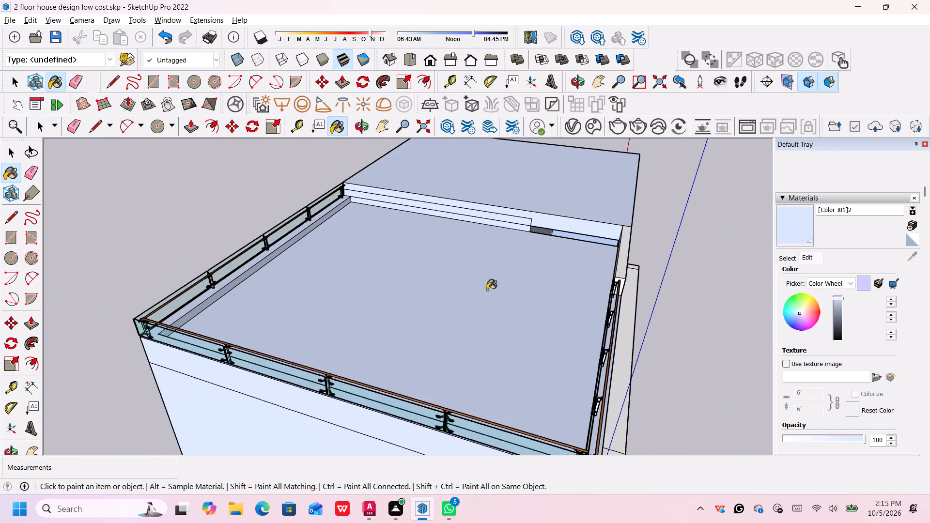
{"action": "left_click", "coordinate": [621, 246]}
{"action": "scroll", "coordinate": [616, 252], "scroll_direction": "up", "scroll_amount": 4}
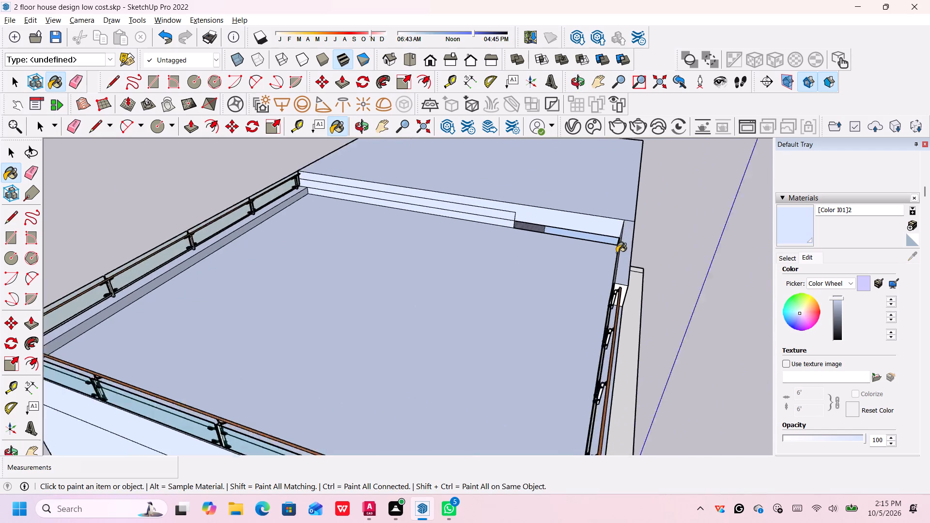
{"action": "scroll", "coordinate": [617, 253], "scroll_direction": "up", "scroll_amount": 1}
{"action": "scroll", "coordinate": [608, 258], "scroll_direction": "down", "scroll_amount": 1}
{"action": "middle_click_drag", "start_coordinate": [608, 258], "coordinate": [632, 259]}
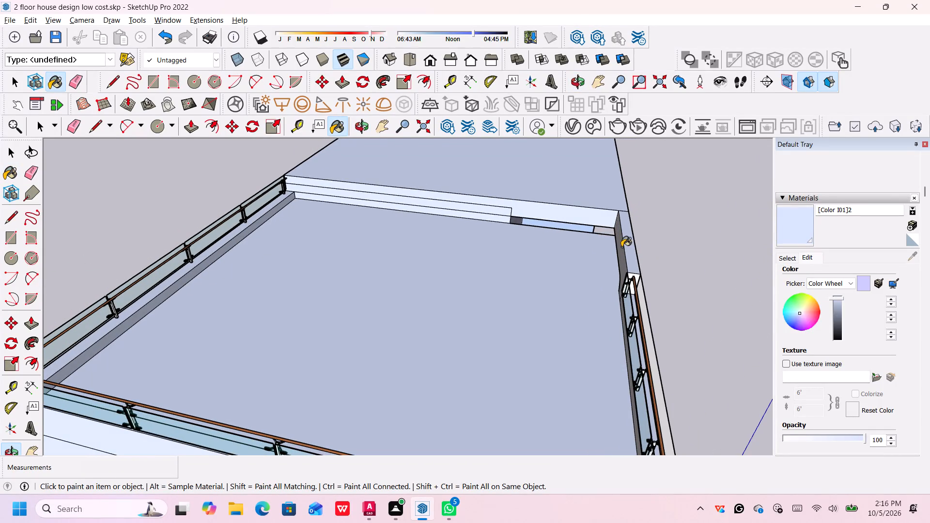
{"action": "left_click", "coordinate": [620, 246]}
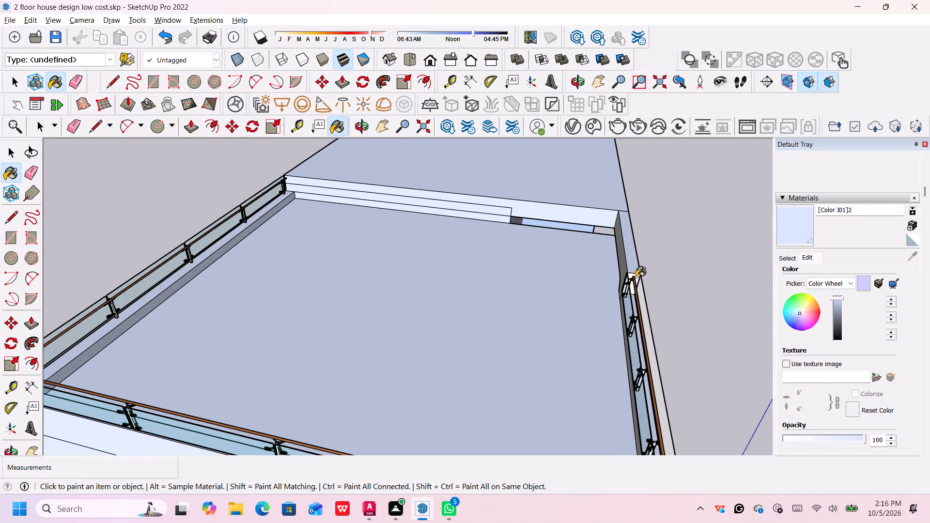
{"action": "left_click", "coordinate": [636, 277]}
Paint the remaining side inner face of the terrace parapet with [Color I01]2 and finish painting.
{"action": "scroll", "coordinate": [657, 322], "scroll_direction": "down", "scroll_amount": 4}
{"action": "middle_click_drag", "start_coordinate": [663, 356], "coordinate": [623, 321]}
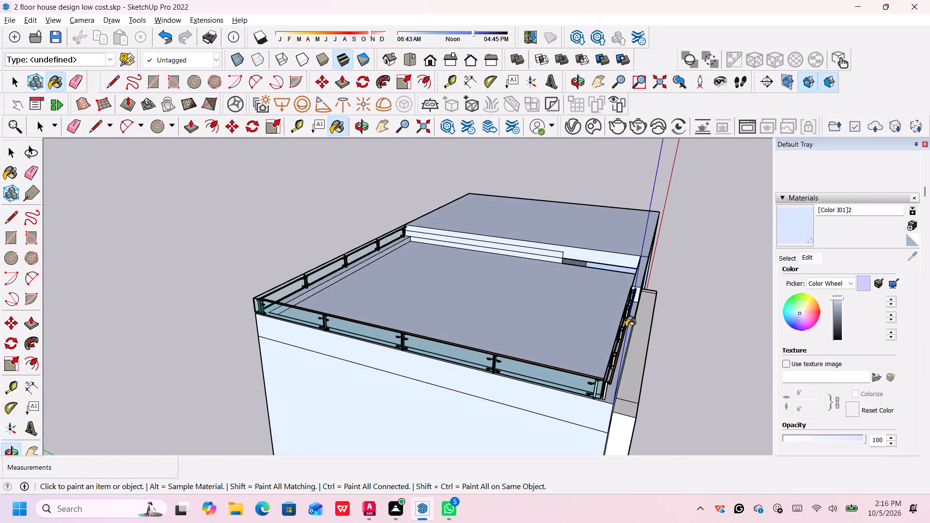
{"action": "middle_click_drag", "start_coordinate": [613, 370], "coordinate": [382, 345]}
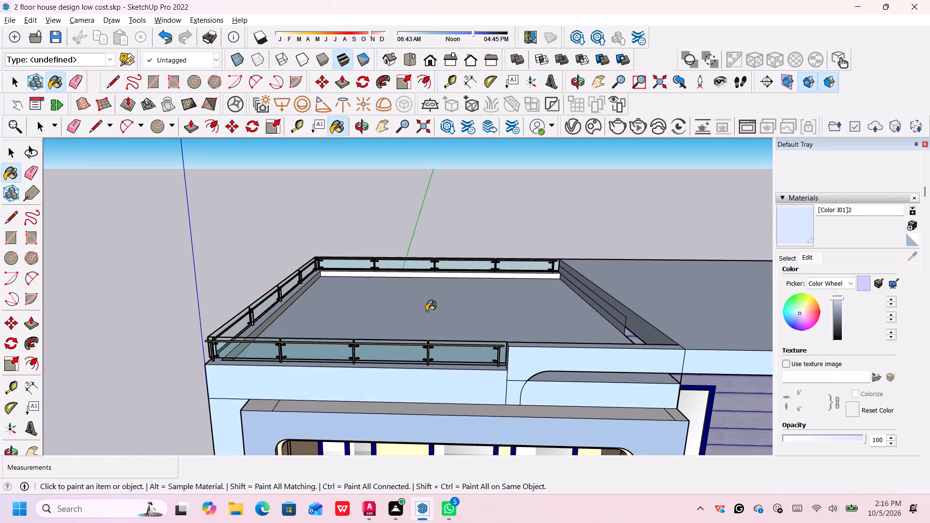
{"action": "scroll", "coordinate": [404, 277], "scroll_direction": "up", "scroll_amount": 3}
{"action": "left_click", "coordinate": [407, 274]}
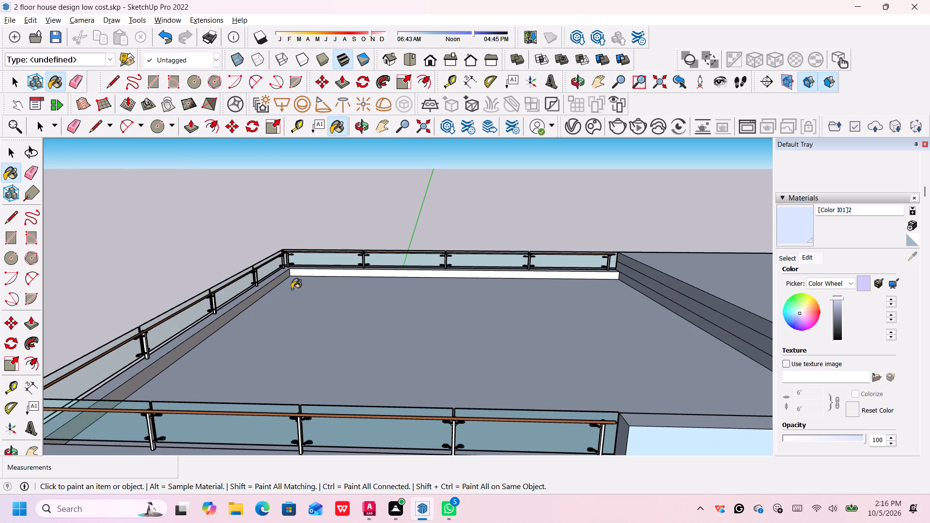
{"action": "left_click", "coordinate": [270, 284]}
{"action": "triple_click", "coordinate": [371, 272]}
{"action": "scroll", "coordinate": [433, 322], "scroll_direction": "down", "scroll_amount": 3}
{"action": "middle_click_drag", "start_coordinate": [434, 319], "coordinate": [435, 295]}
{"action": "scroll", "coordinate": [435, 295], "scroll_direction": "down", "scroll_amount": 1}
{"action": "scroll", "coordinate": [437, 304], "scroll_direction": "down", "scroll_amount": 20}
{"action": "scroll", "coordinate": [437, 304], "scroll_direction": "down", "scroll_amount": 10}
{"action": "middle_click_drag", "start_coordinate": [656, 356], "coordinate": [628, 351]}
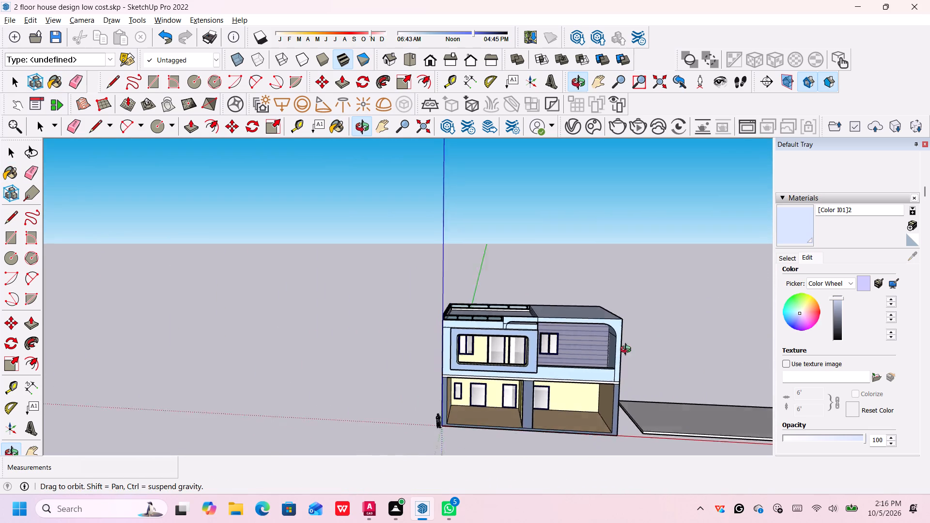
{"action": "middle_click_drag", "start_coordinate": [628, 351], "coordinate": [616, 348]}
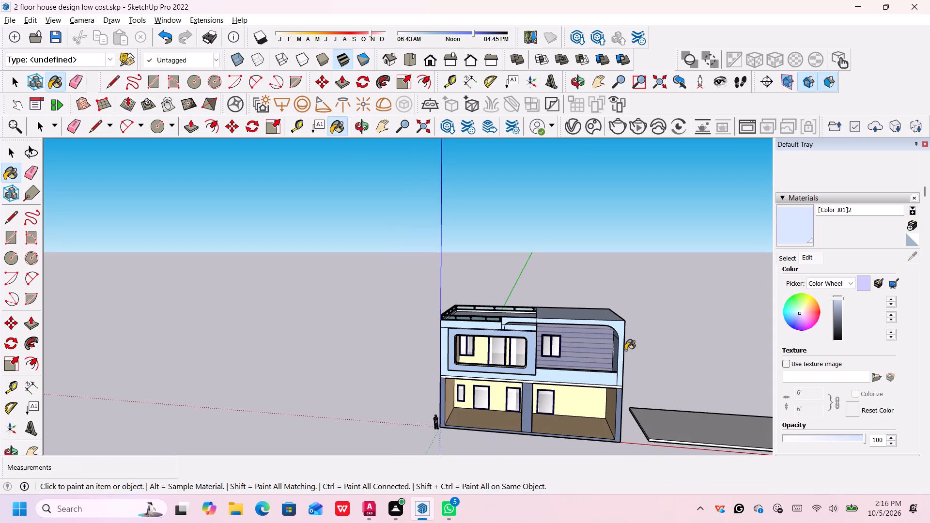
{"action": "key", "text": "space"}
Copy the roof terrace's front railing about 18' 5" down to the bottom inner corner of the upper-floor framed balcony opening.
{"action": "scroll", "coordinate": [671, 377], "scroll_direction": "down", "scroll_amount": 8}
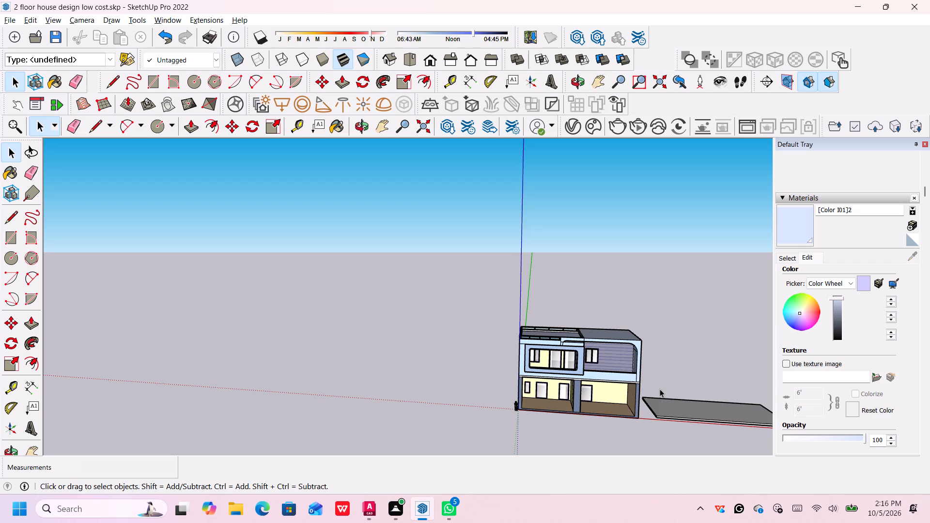
{"action": "scroll", "coordinate": [564, 359], "scroll_direction": "up", "scroll_amount": 17}
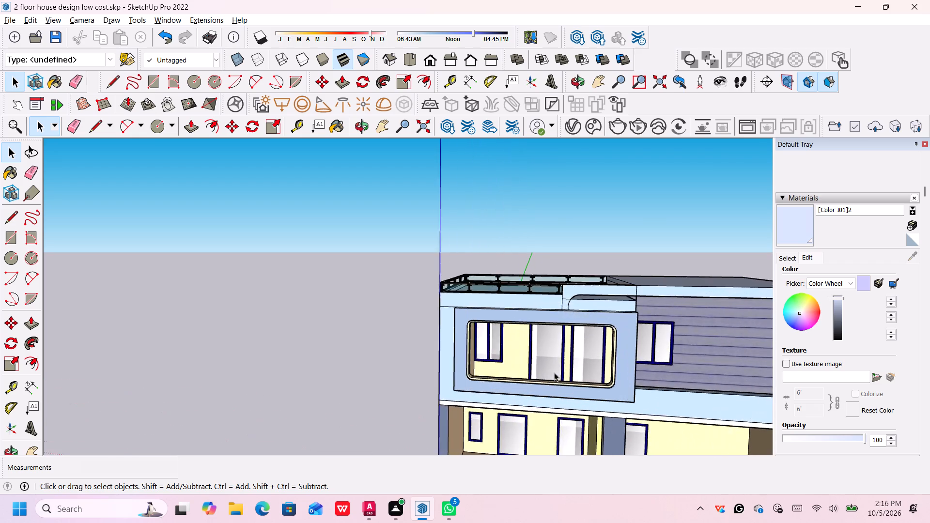
{"action": "scroll", "coordinate": [554, 372], "scroll_direction": "up", "scroll_amount": 7}
{"action": "scroll", "coordinate": [470, 370], "scroll_direction": "up", "scroll_amount": 1}
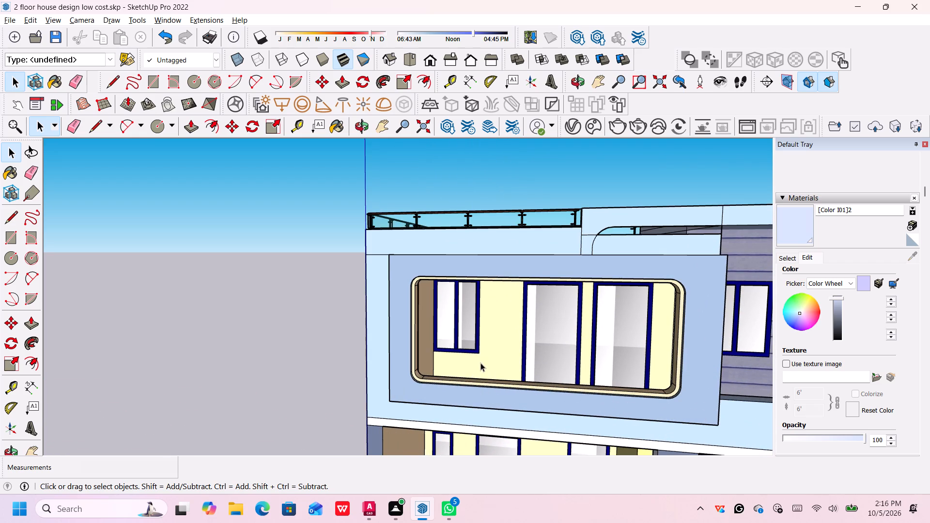
{"action": "middle_click_drag", "start_coordinate": [483, 375], "coordinate": [485, 383]}
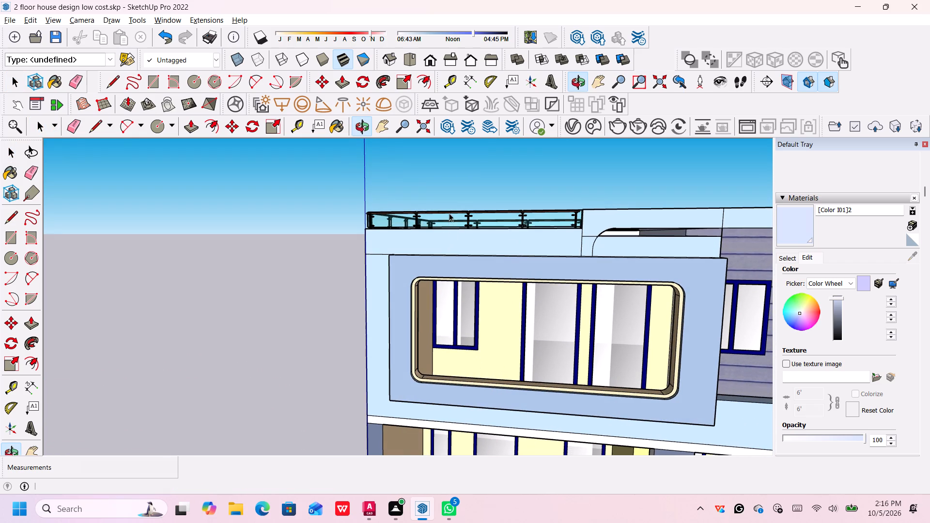
{"action": "left_click", "coordinate": [450, 211]}
{"action": "scroll", "coordinate": [449, 220], "scroll_direction": "up", "scroll_amount": 2}
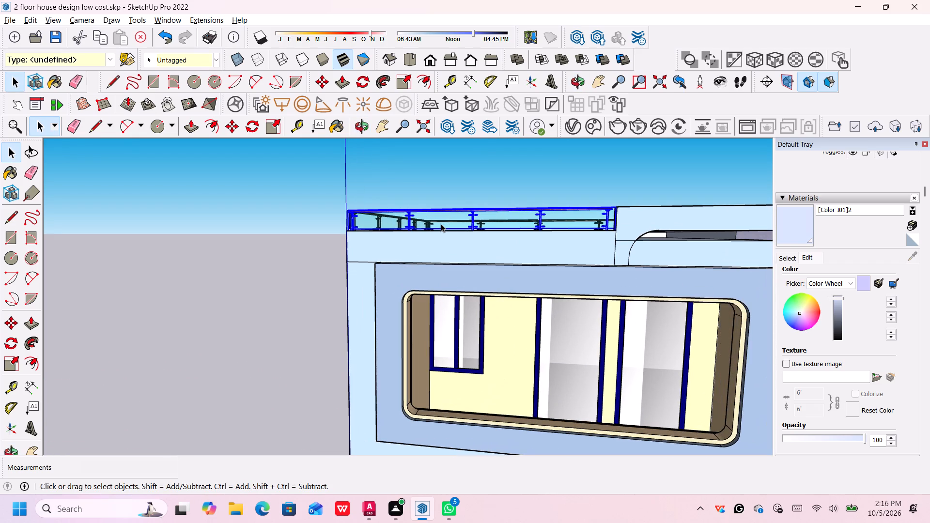
{"action": "key", "text": "m"}
{"action": "key", "text": "Return"}
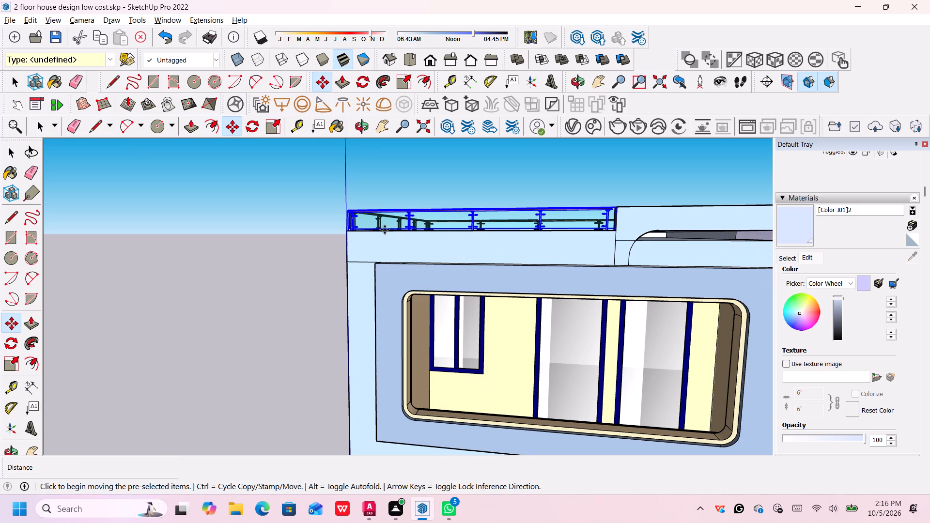
{"action": "left_click", "coordinate": [346, 229]}
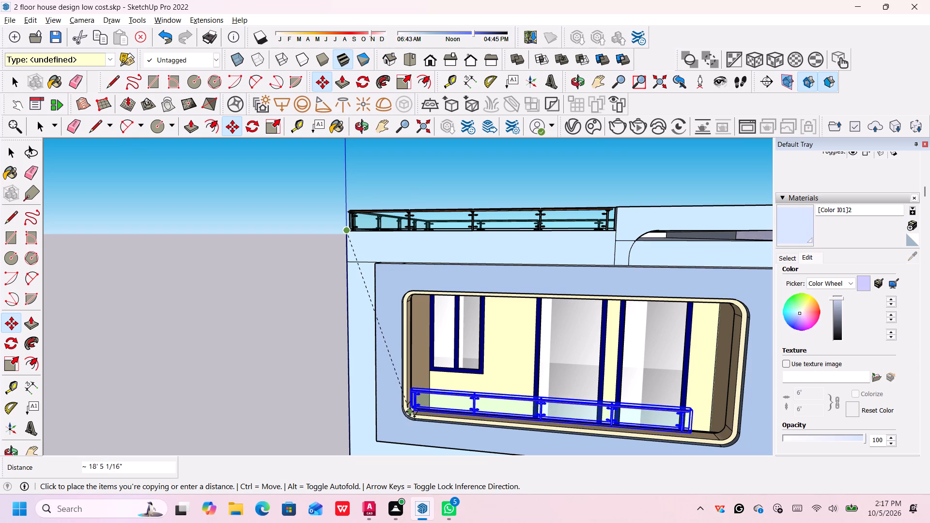
{"action": "left_click", "coordinate": [410, 412]}
{"action": "scroll", "coordinate": [507, 410], "scroll_direction": "up", "scroll_amount": 11}
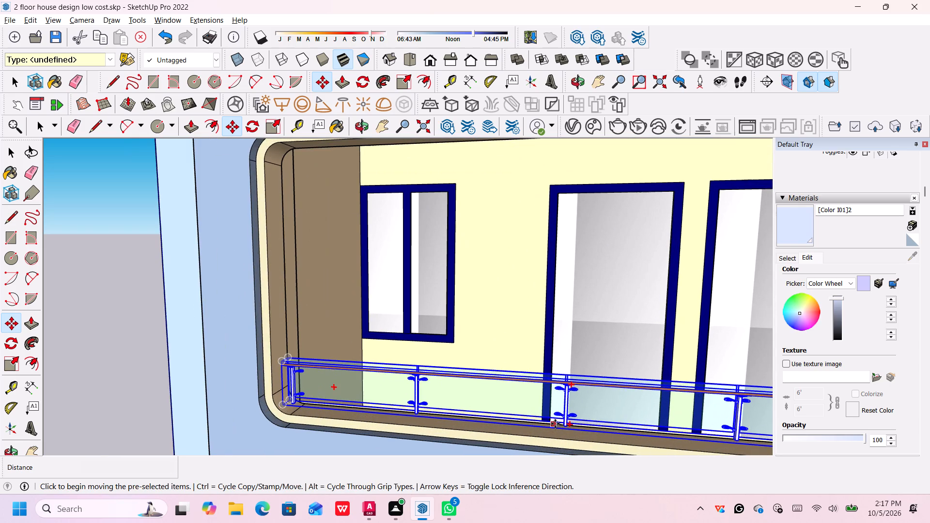
Scale the copied balcony railing from its bottom middle grip by about 0.19 along green and 1.27 along blue.
{"action": "middle_click", "coordinate": [556, 424]}
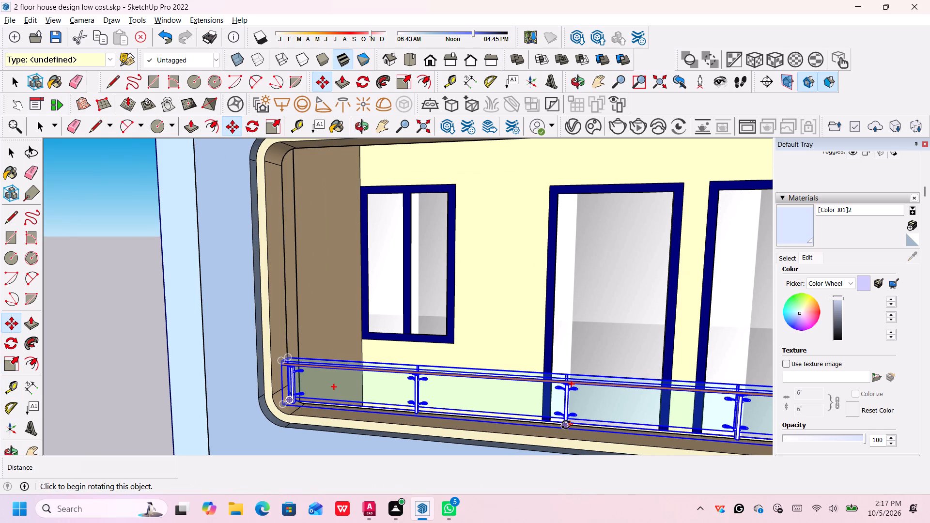
{"action": "left_click", "coordinate": [10, 365]}
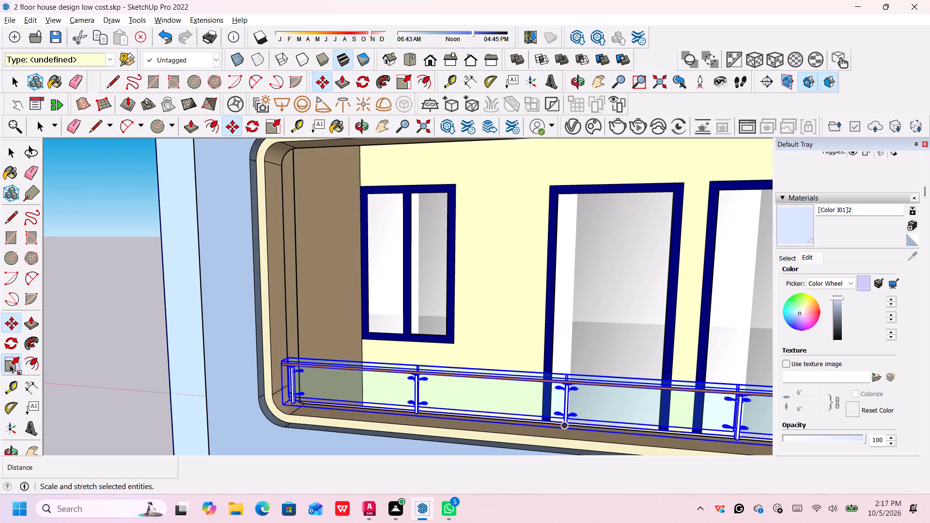
{"action": "left_click", "coordinate": [571, 430]}
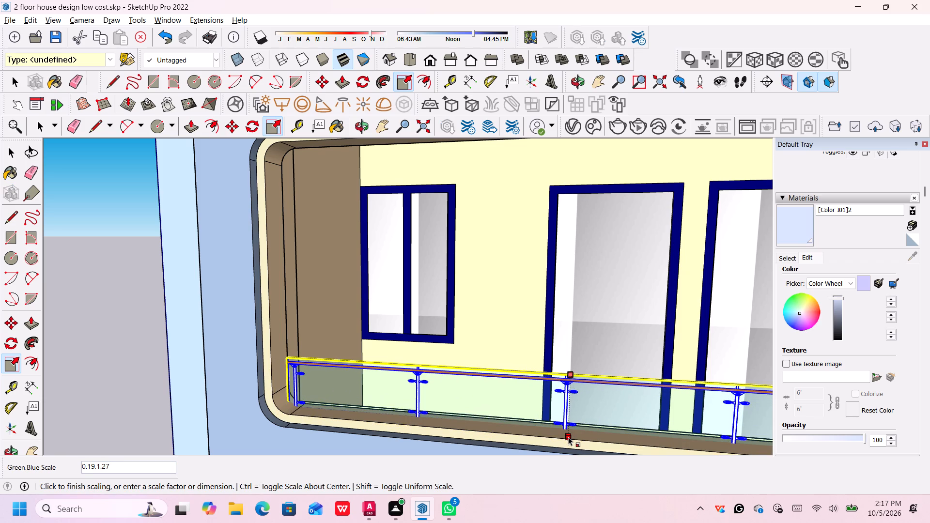
{"action": "left_click", "coordinate": [568, 439]}
Scale the balcony railing uniformly by about 1.13 from its free end so it spans to the opening's far side.
{"action": "scroll", "coordinate": [569, 417], "scroll_direction": "down", "scroll_amount": 6}
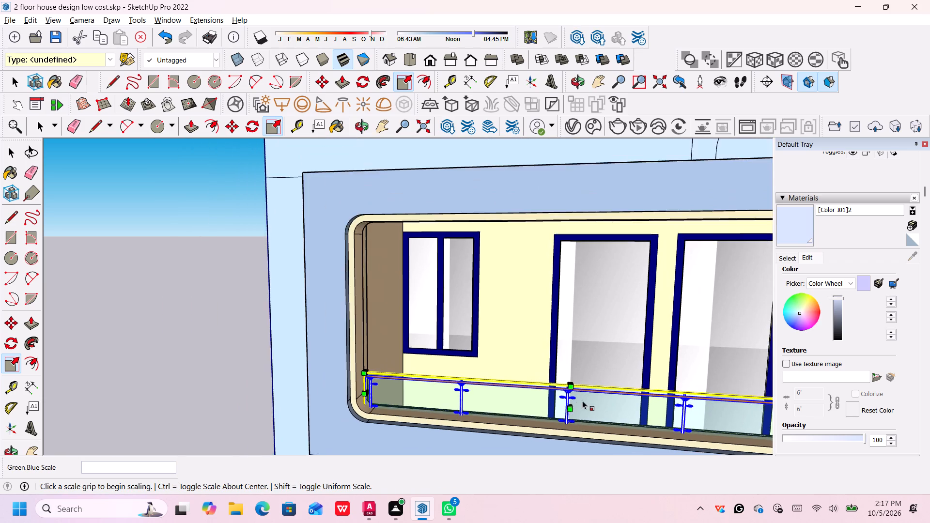
{"action": "scroll", "coordinate": [584, 400], "scroll_direction": "down", "scroll_amount": 5}
{"action": "scroll", "coordinate": [661, 414], "scroll_direction": "down", "scroll_amount": 3}
{"action": "middle_click_drag", "start_coordinate": [720, 423], "coordinate": [585, 427]}
{"action": "scroll", "coordinate": [588, 443], "scroll_direction": "down", "scroll_amount": 20}
{"action": "scroll", "coordinate": [588, 443], "scroll_direction": "down", "scroll_amount": 5}
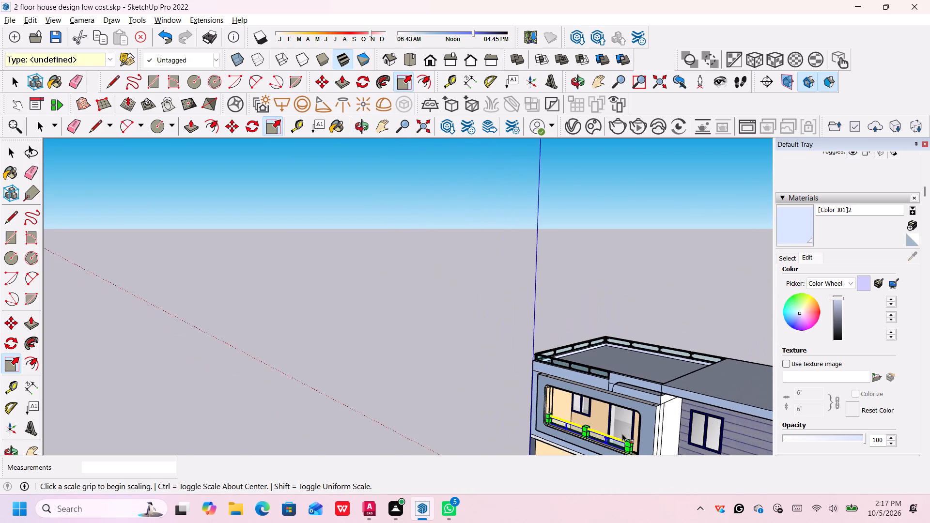
{"action": "middle_click_drag", "start_coordinate": [624, 432], "coordinate": [626, 475]}
{"action": "scroll", "coordinate": [629, 450], "scroll_direction": "down", "scroll_amount": 2}
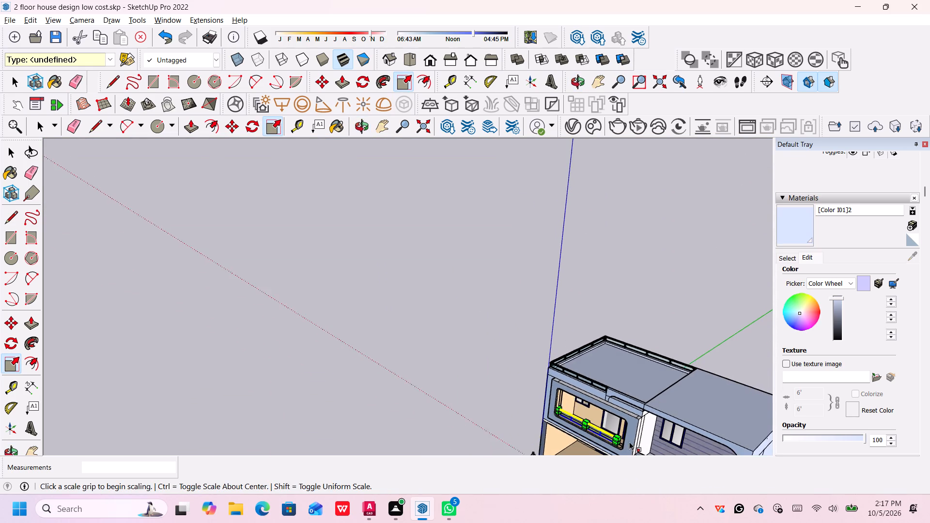
{"action": "scroll", "coordinate": [629, 442], "scroll_direction": "down", "scroll_amount": 3}
{"action": "middle_click_drag", "start_coordinate": [626, 435], "coordinate": [515, 307], "text": "shift"}
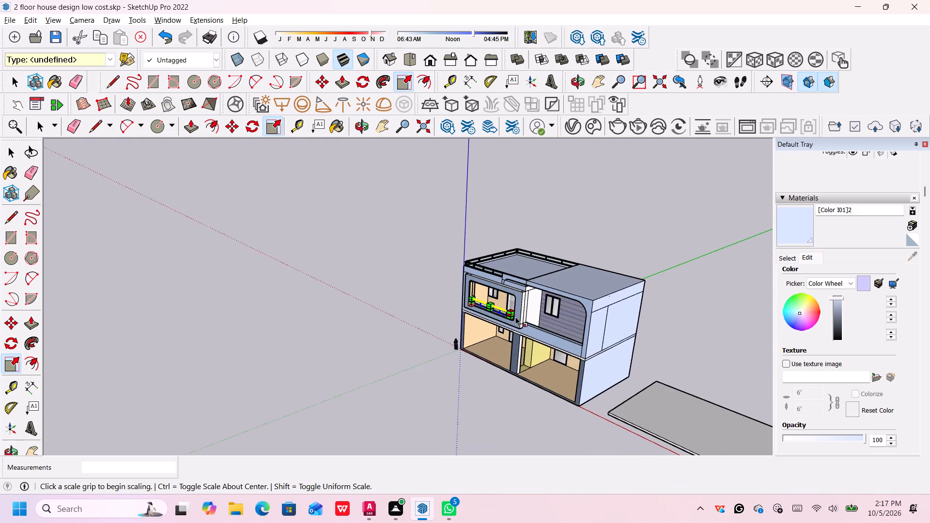
{"action": "scroll", "coordinate": [516, 317], "scroll_direction": "up", "scroll_amount": 20}
{"action": "scroll", "coordinate": [516, 317], "scroll_direction": "up", "scroll_amount": 14}
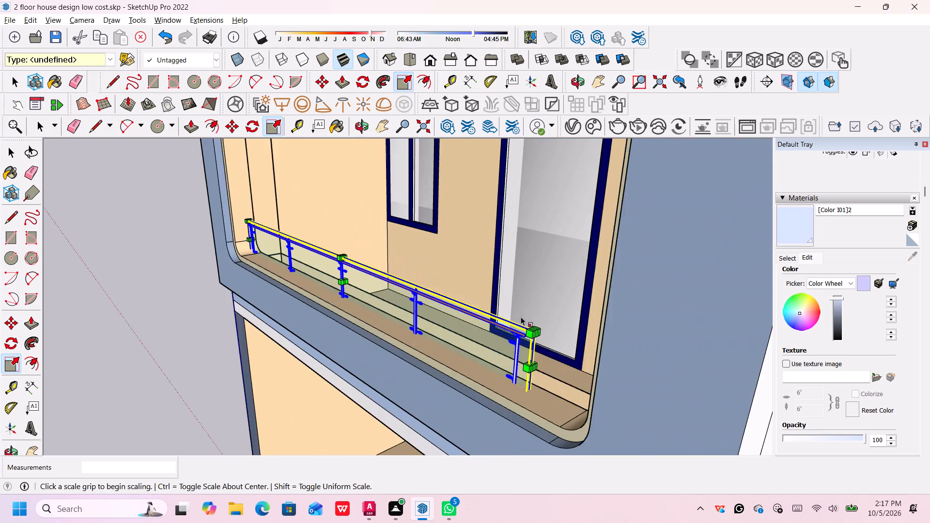
{"action": "scroll", "coordinate": [521, 317], "scroll_direction": "up", "scroll_amount": 13}
{"action": "scroll", "coordinate": [553, 355], "scroll_direction": "down", "scroll_amount": 9}
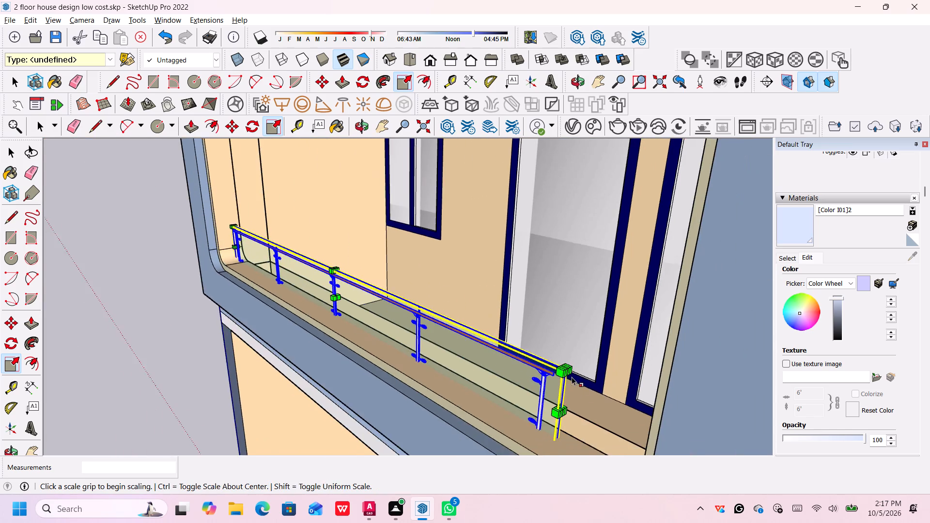
{"action": "scroll", "coordinate": [583, 391], "scroll_direction": "down", "scroll_amount": 1}
{"action": "middle_click_drag", "start_coordinate": [583, 391], "coordinate": [574, 376]}
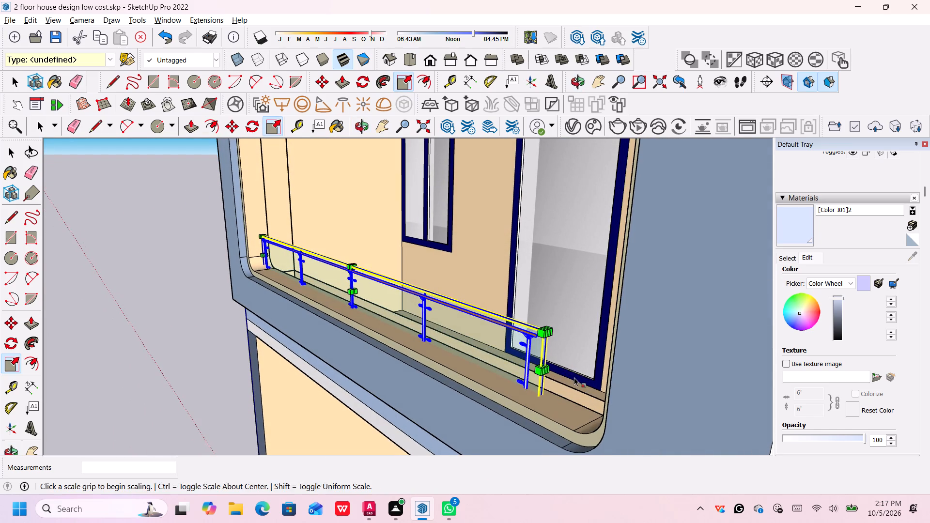
{"action": "middle_click_drag", "start_coordinate": [561, 368], "coordinate": [615, 394]}
{"action": "scroll", "coordinate": [610, 371], "scroll_direction": "up", "scroll_amount": 5}
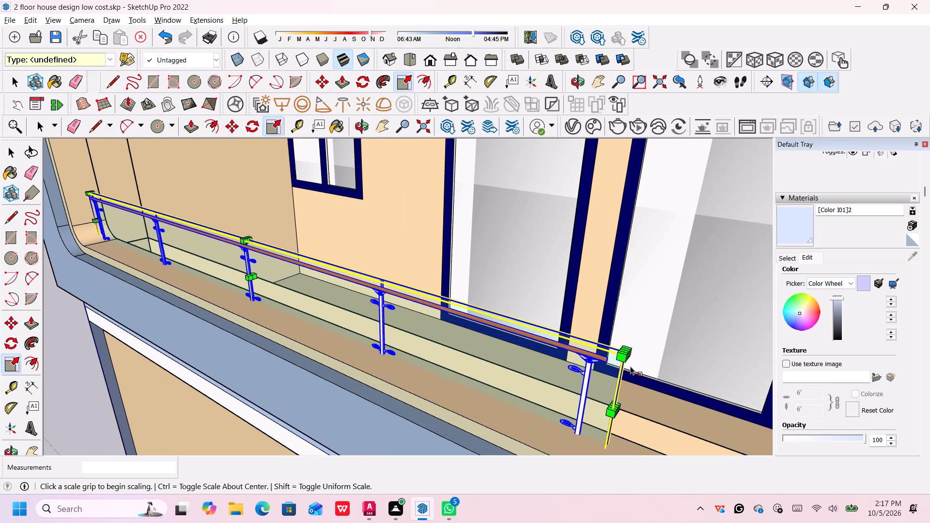
{"action": "middle_click_drag", "start_coordinate": [612, 373], "coordinate": [557, 393]}
{"action": "middle_click", "coordinate": [557, 393]}
{"action": "scroll", "coordinate": [514, 432], "scroll_direction": "down", "scroll_amount": 1}
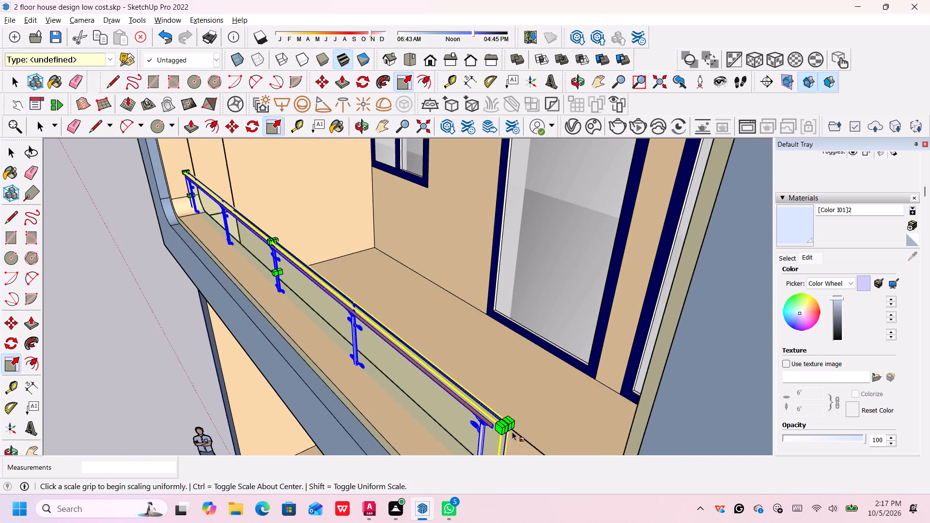
{"action": "scroll", "coordinate": [512, 431], "scroll_direction": "down", "scroll_amount": 1}
{"action": "scroll", "coordinate": [508, 425], "scroll_direction": "up", "scroll_amount": 12}
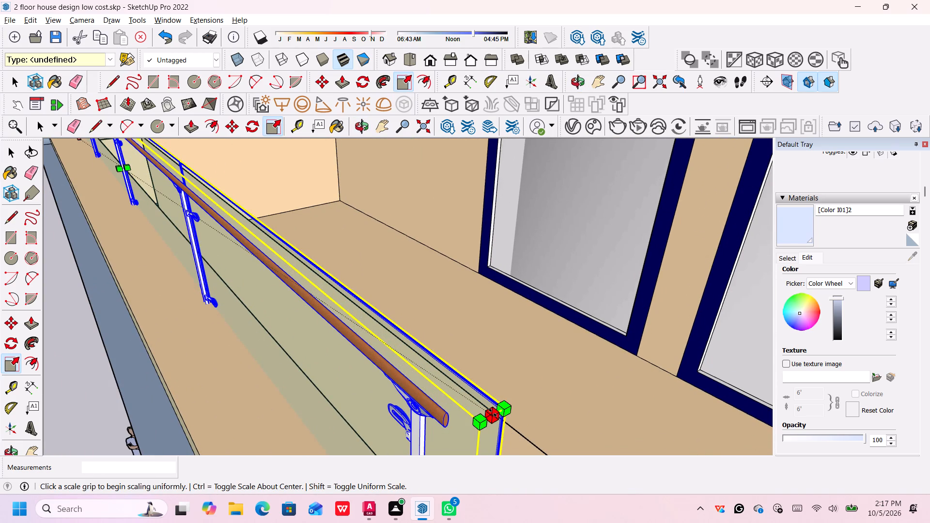
{"action": "left_click", "coordinate": [493, 413]}
{"action": "scroll", "coordinate": [593, 444], "scroll_direction": "down", "scroll_amount": 11}
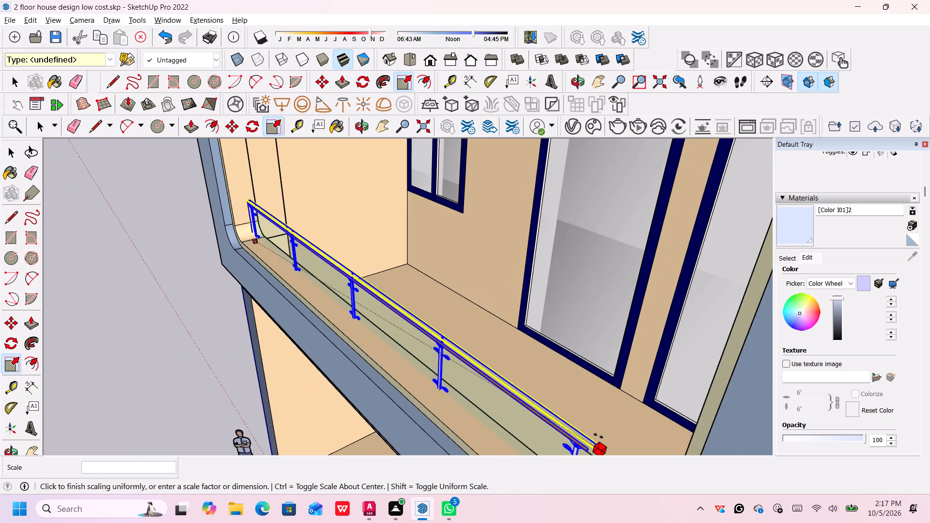
{"action": "scroll", "coordinate": [599, 436], "scroll_direction": "down", "scroll_amount": 2}
{"action": "scroll", "coordinate": [644, 449], "scroll_direction": "down", "scroll_amount": 1}
{"action": "middle_click_drag", "start_coordinate": [639, 441], "coordinate": [649, 438]}
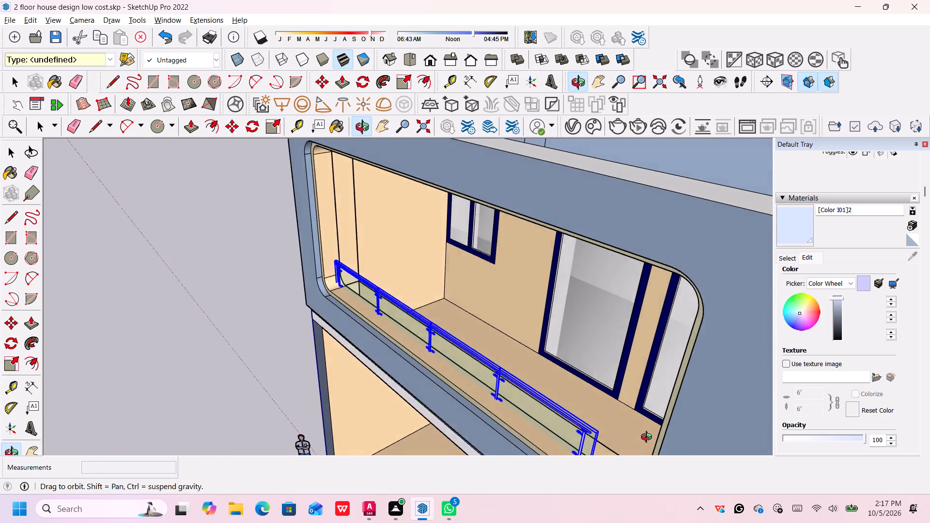
{"action": "middle_click_drag", "start_coordinate": [649, 438], "coordinate": [709, 406]}
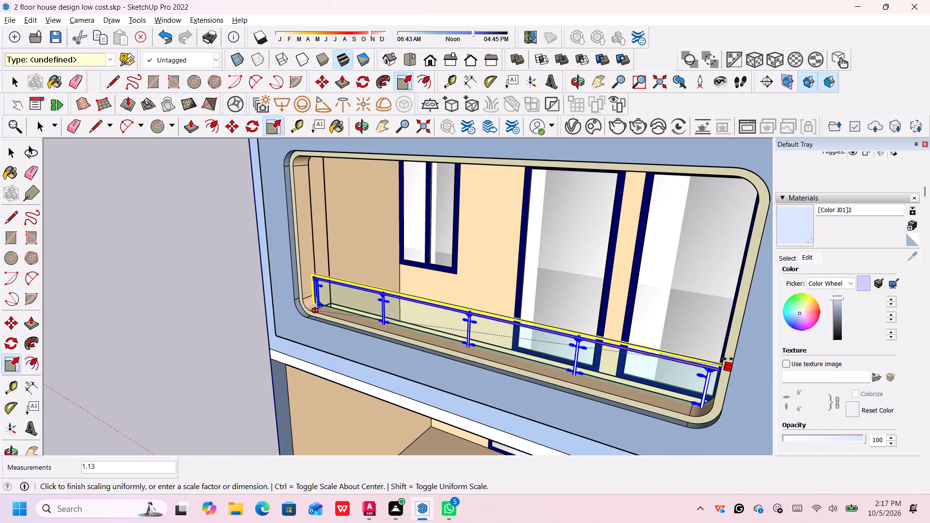
{"action": "left_click", "coordinate": [728, 359]}
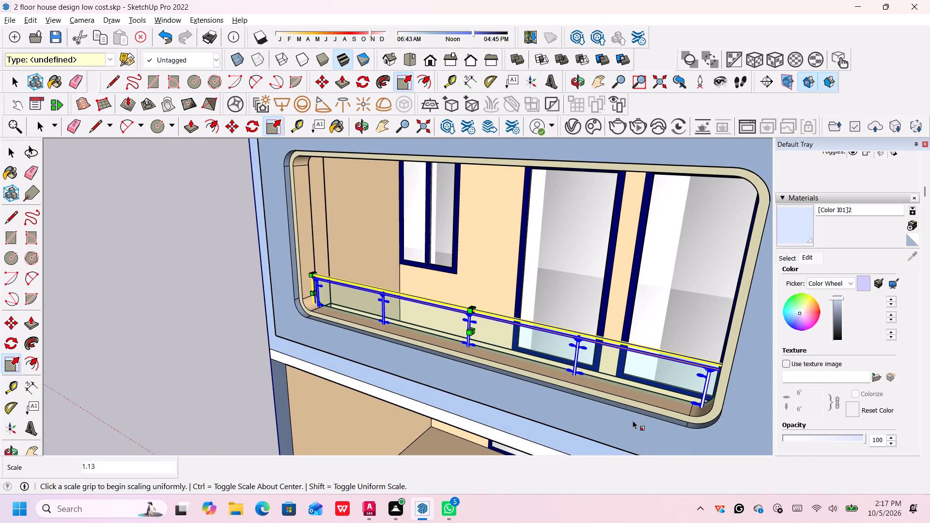
Examine the fit of the resized railing in the framed balcony opening, up close and against the whole front facade.
{"action": "scroll", "coordinate": [633, 420], "scroll_direction": "down", "scroll_amount": 11}
{"action": "scroll", "coordinate": [527, 369], "scroll_direction": "up", "scroll_amount": 3}
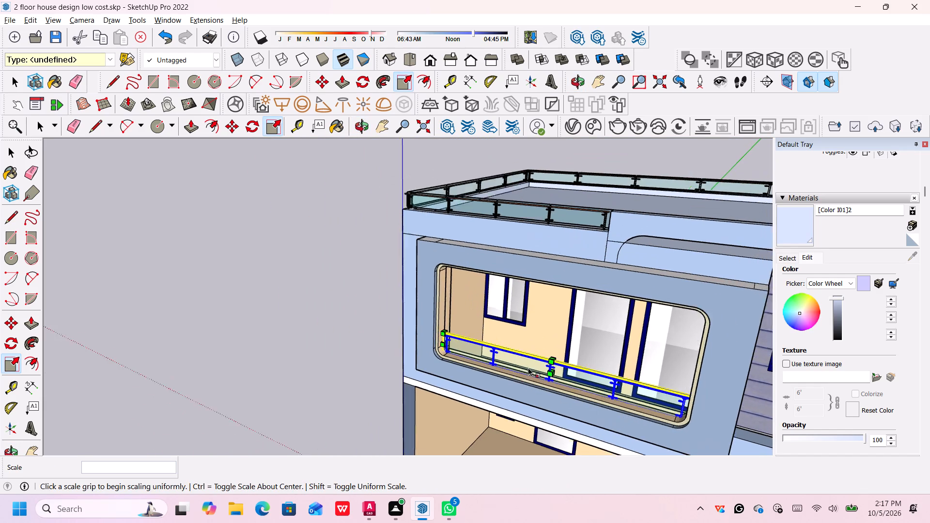
{"action": "scroll", "coordinate": [528, 368], "scroll_direction": "up", "scroll_amount": 9}
{"action": "scroll", "coordinate": [568, 391], "scroll_direction": "up", "scroll_amount": 5}
{"action": "scroll", "coordinate": [568, 391], "scroll_direction": "down", "scroll_amount": 8}
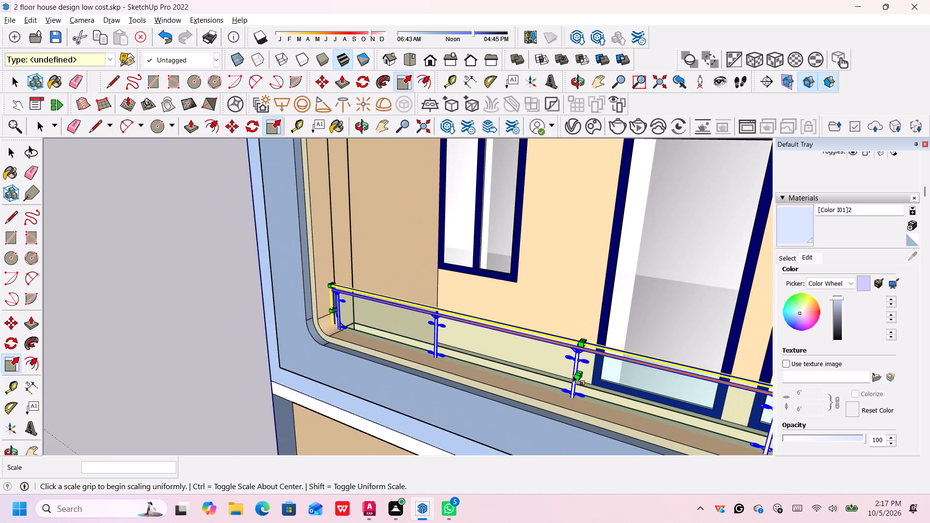
{"action": "scroll", "coordinate": [573, 375], "scroll_direction": "down", "scroll_amount": 19}
{"action": "scroll", "coordinate": [679, 365], "scroll_direction": "down", "scroll_amount": 13}
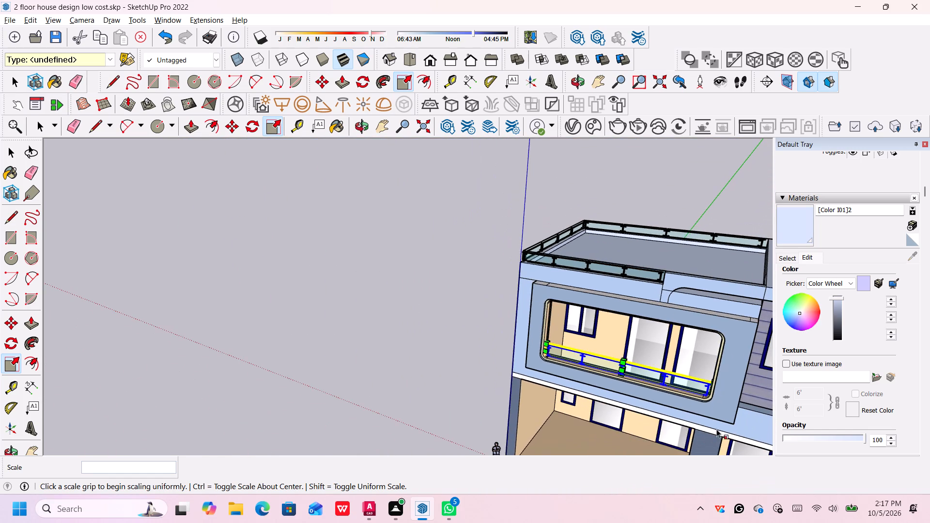
{"action": "middle_click_drag", "start_coordinate": [610, 418], "coordinate": [582, 357]}
{"action": "middle_click_drag", "start_coordinate": [581, 352], "coordinate": [583, 362]}
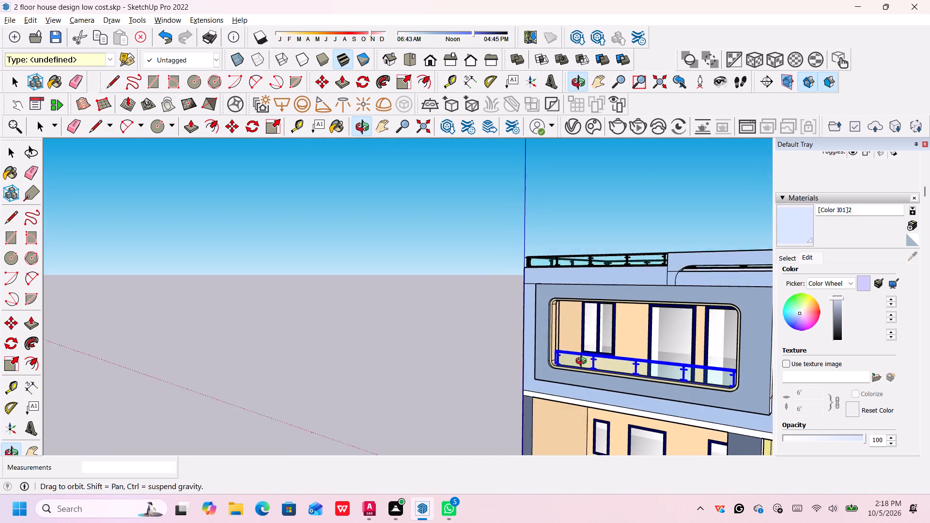
{"action": "middle_click_drag", "start_coordinate": [583, 362], "coordinate": [596, 385]}
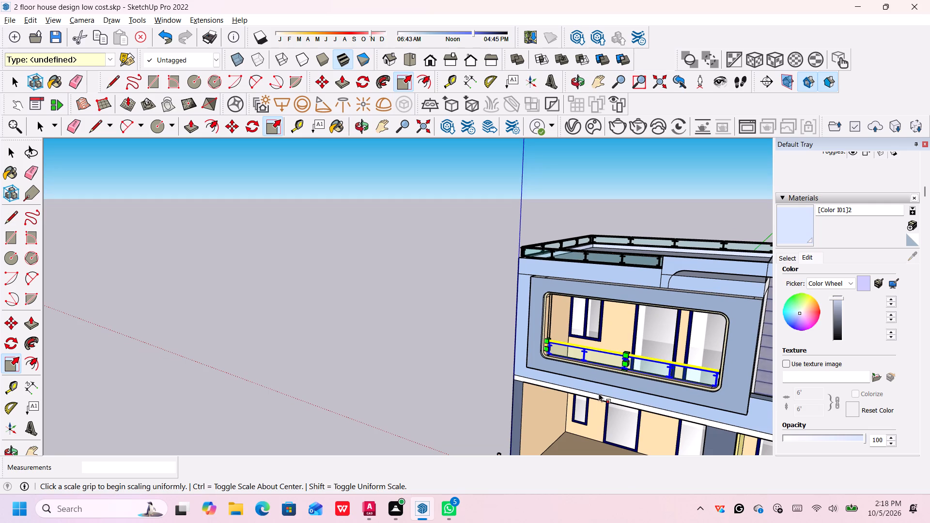
{"action": "scroll", "coordinate": [599, 393], "scroll_direction": "down", "scroll_amount": 9}
{"action": "middle_click_drag", "start_coordinate": [529, 399], "coordinate": [528, 392]}
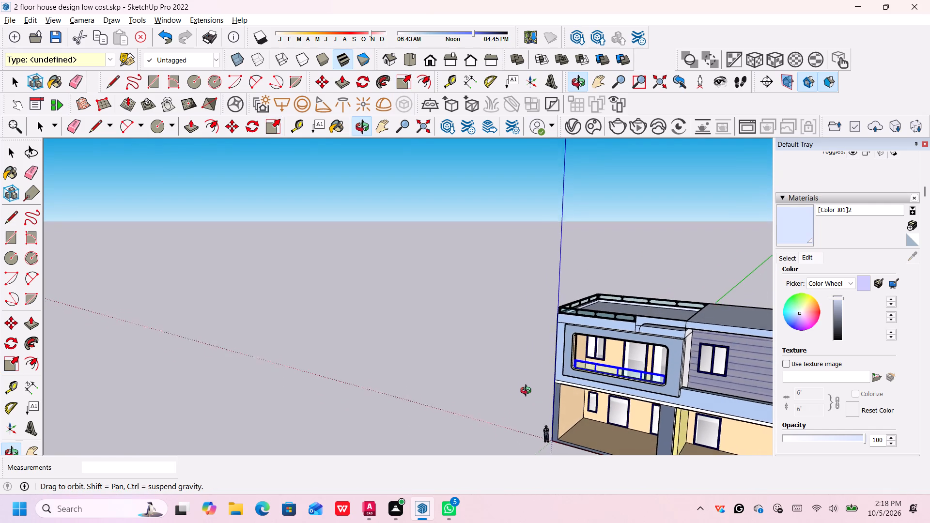
{"action": "middle_click_drag", "start_coordinate": [528, 392], "coordinate": [265, 362]}
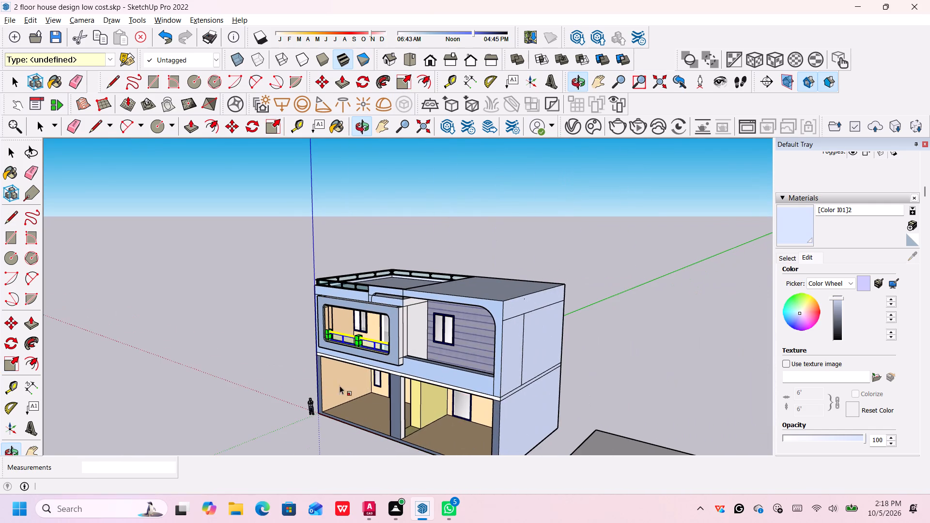
{"action": "middle_click_drag", "start_coordinate": [393, 392], "coordinate": [497, 387]}
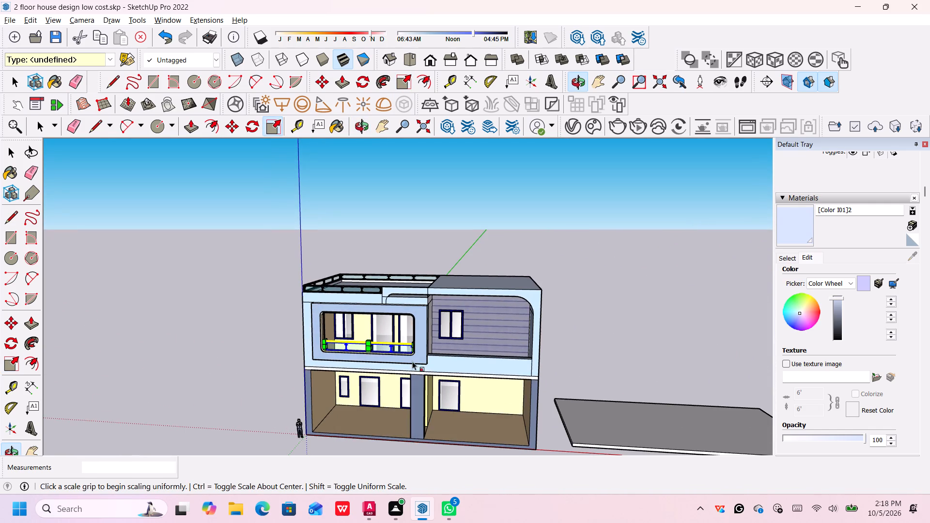
{"action": "scroll", "coordinate": [411, 360], "scroll_direction": "up", "scroll_amount": 5}
{"action": "scroll", "coordinate": [318, 342], "scroll_direction": "up", "scroll_amount": 6}
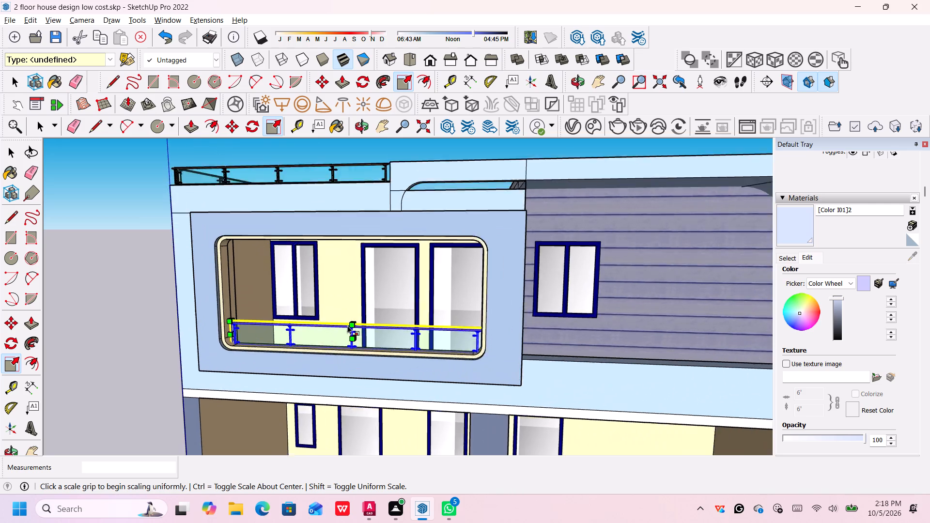
{"action": "scroll", "coordinate": [347, 325], "scroll_direction": "up", "scroll_amount": 5}
{"action": "scroll", "coordinate": [365, 361], "scroll_direction": "up", "scroll_amount": 1}
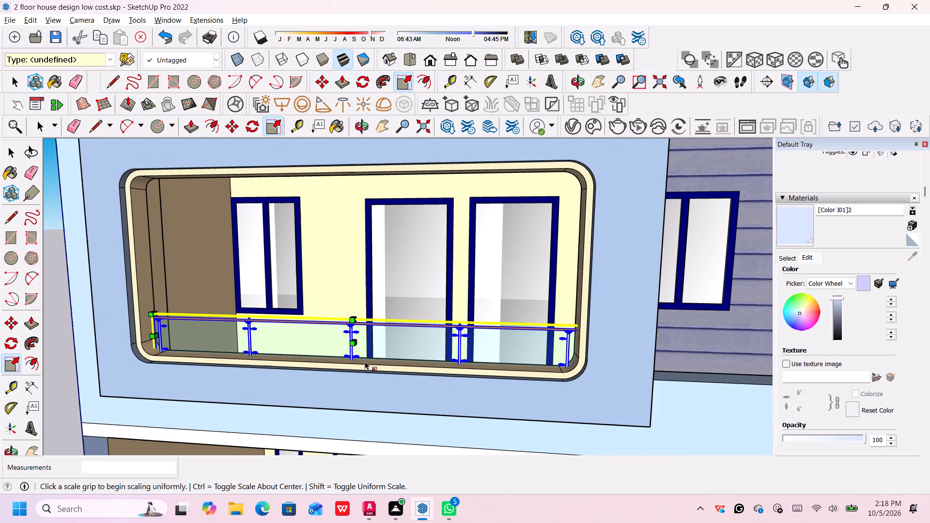
{"action": "scroll", "coordinate": [365, 361], "scroll_direction": "down", "scroll_amount": 7}
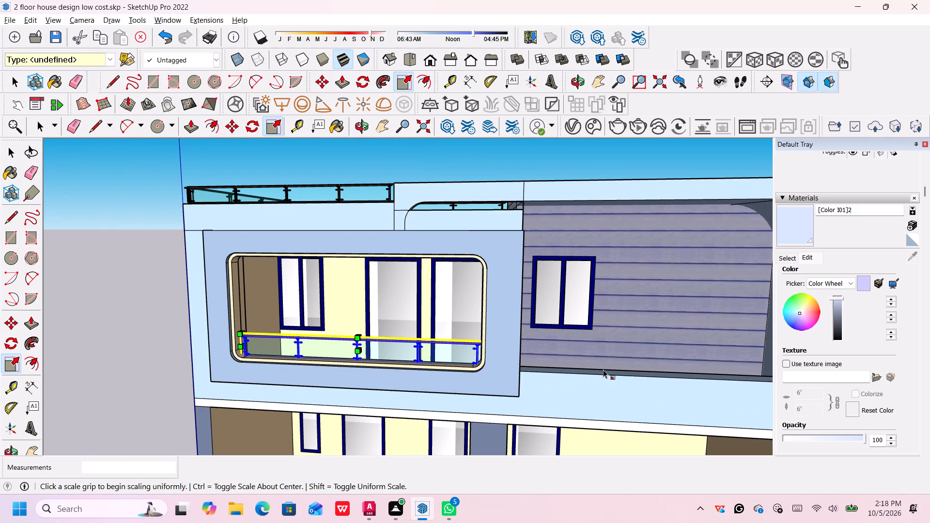
{"action": "middle_click_drag", "start_coordinate": [605, 372], "coordinate": [596, 373]}
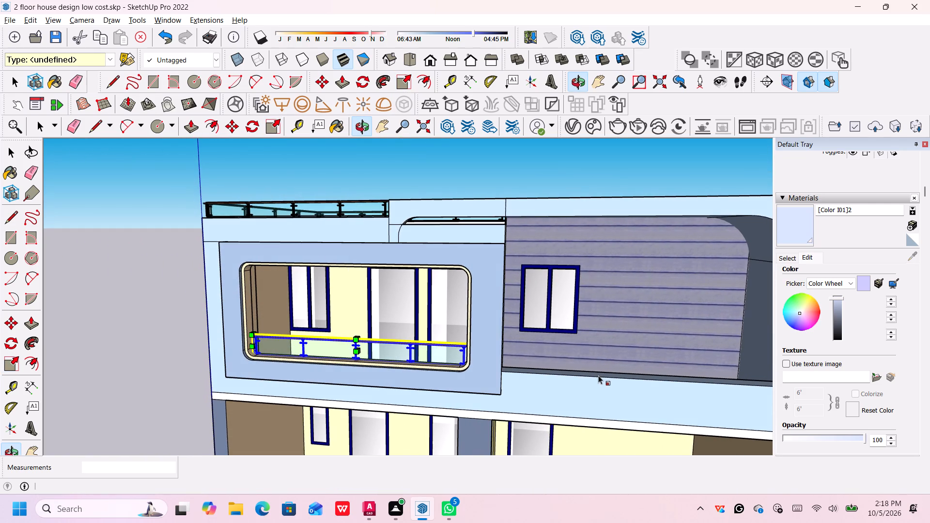
Finish scaling and deselect the balcony railing.
{"action": "key", "text": "space"}
{"action": "key", "text": "space"}
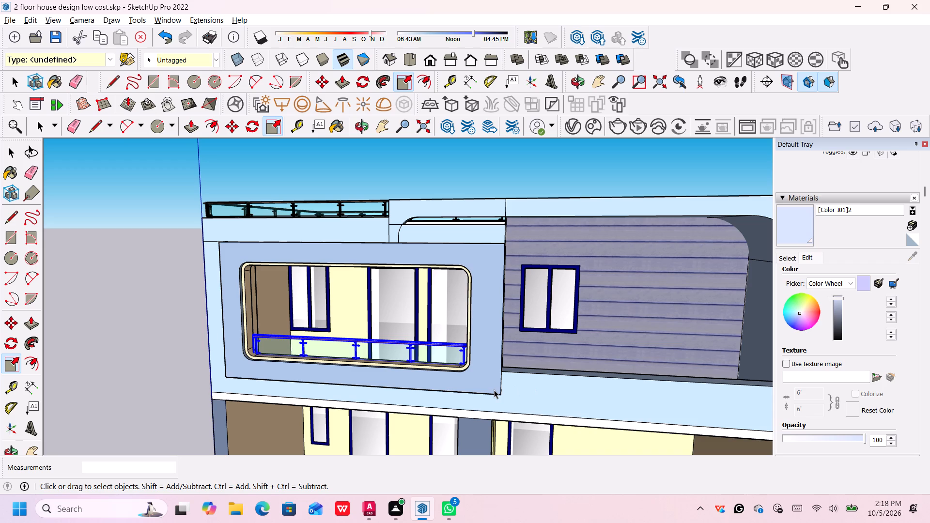
{"action": "key", "text": "space"}
{"action": "key", "text": "space"}
{"action": "key", "text": "k"}
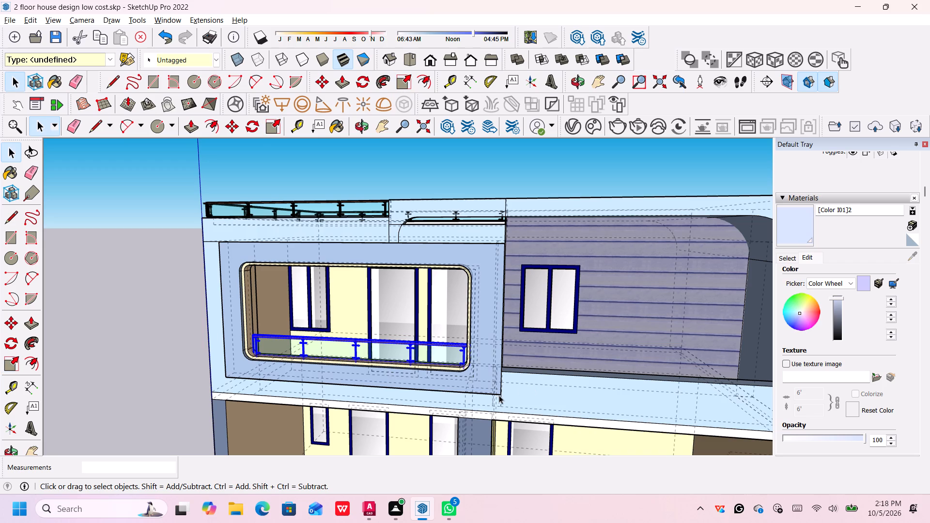
{"action": "key", "text": "k"}
{"action": "key", "text": "space"}
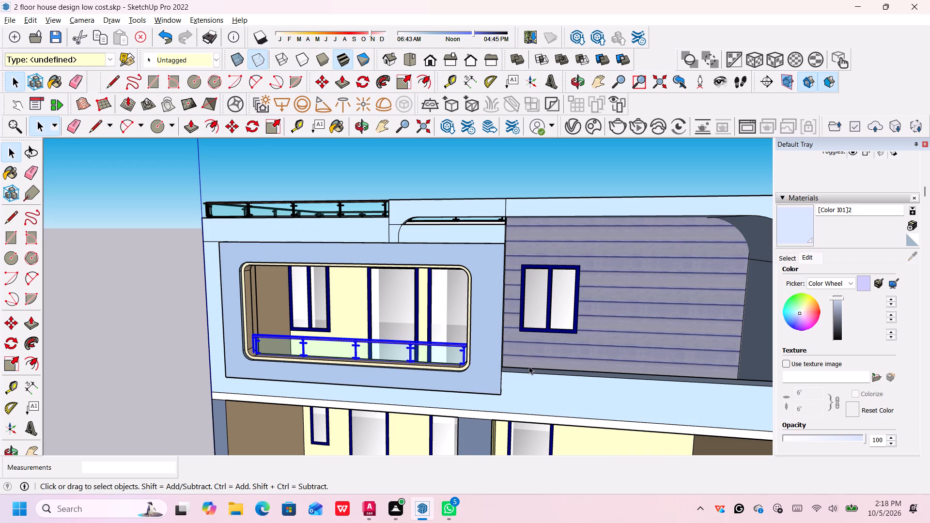
{"action": "key", "text": "space"}
{"action": "key", "text": "space"}
{"action": "left_click", "coordinate": [152, 348]}
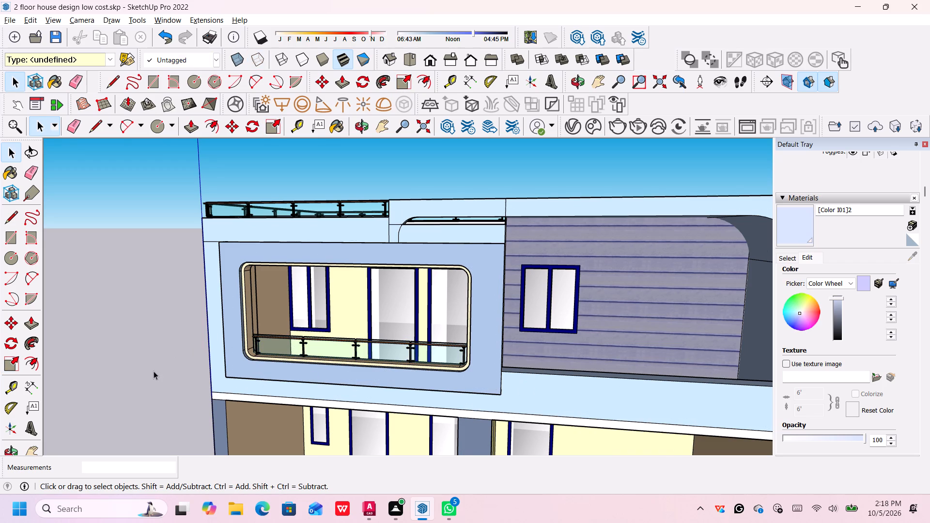
{"action": "middle_click_drag", "start_coordinate": [561, 367], "coordinate": [566, 395]}
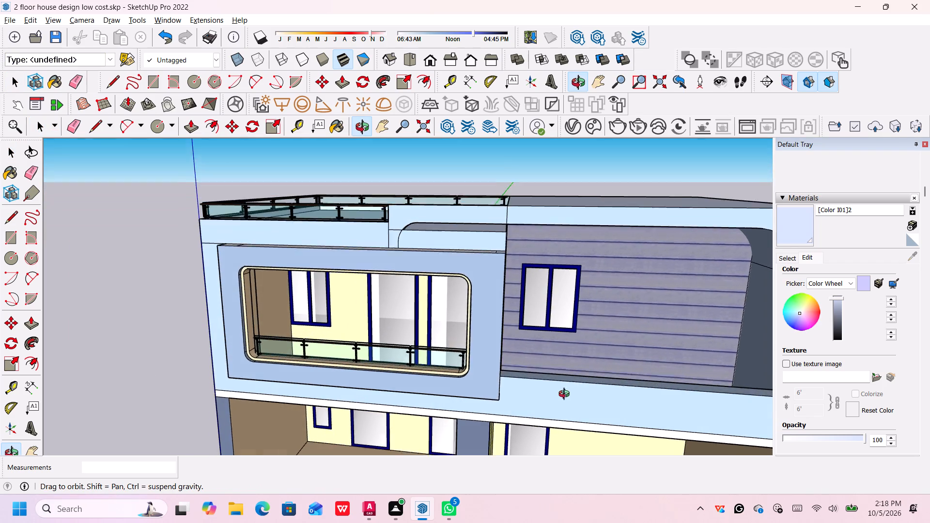
Move the framed balcony's railing about 1 7/8" along the opening.
{"action": "middle_click_drag", "start_coordinate": [566, 395], "coordinate": [567, 397]}
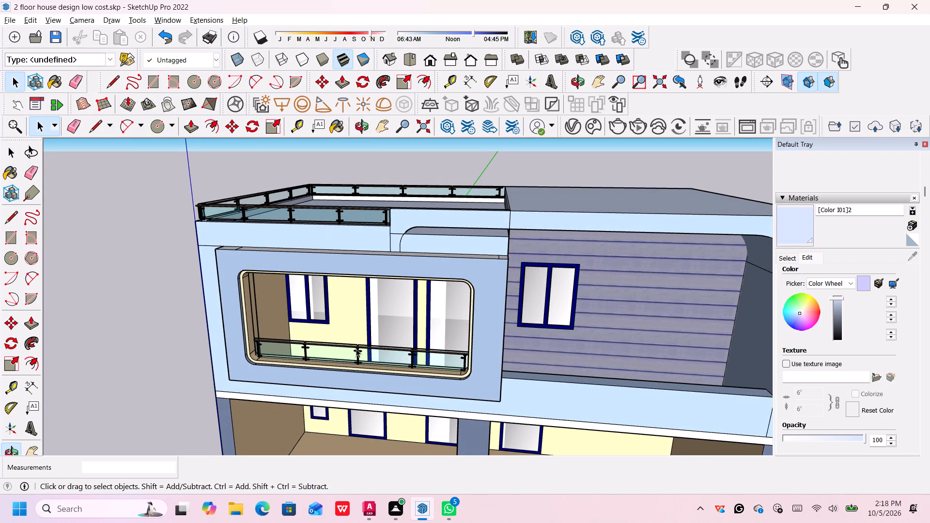
{"action": "left_click", "coordinate": [357, 346]}
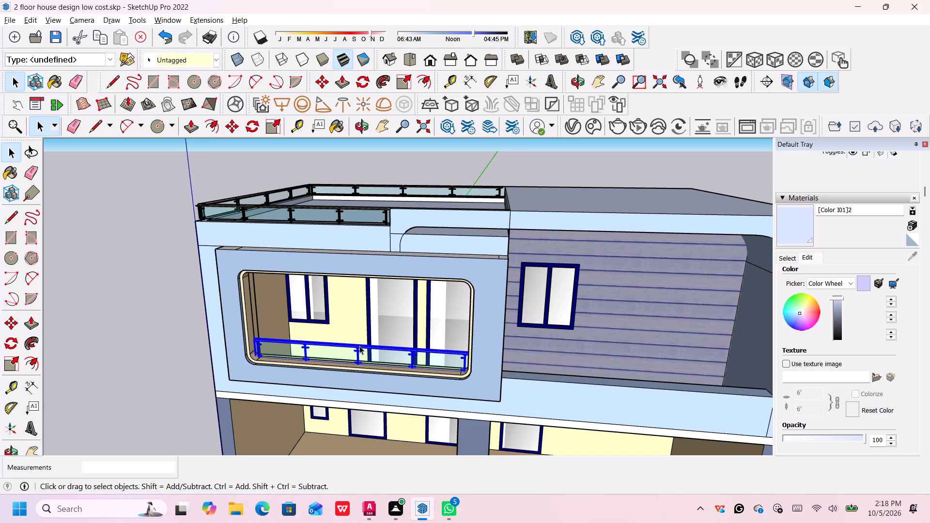
{"action": "left_click", "coordinate": [227, 126]}
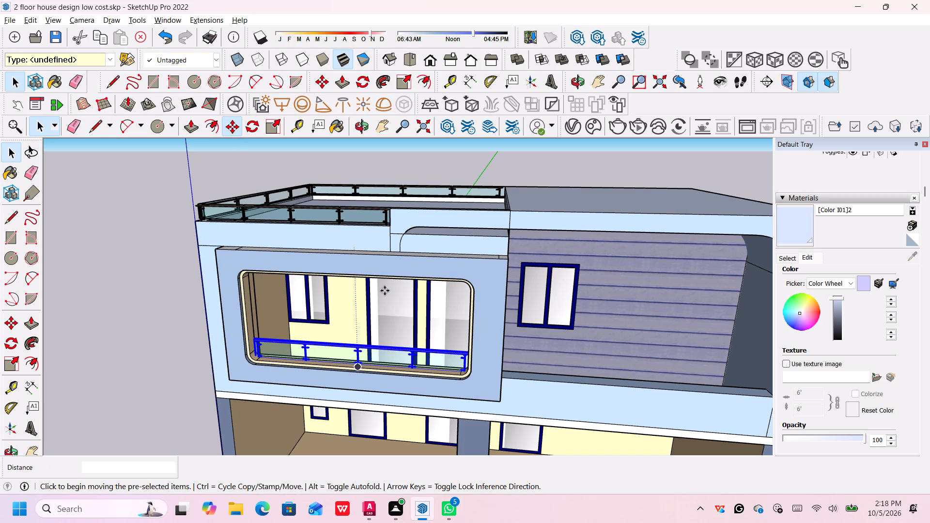
{"action": "left_click", "coordinate": [359, 361]}
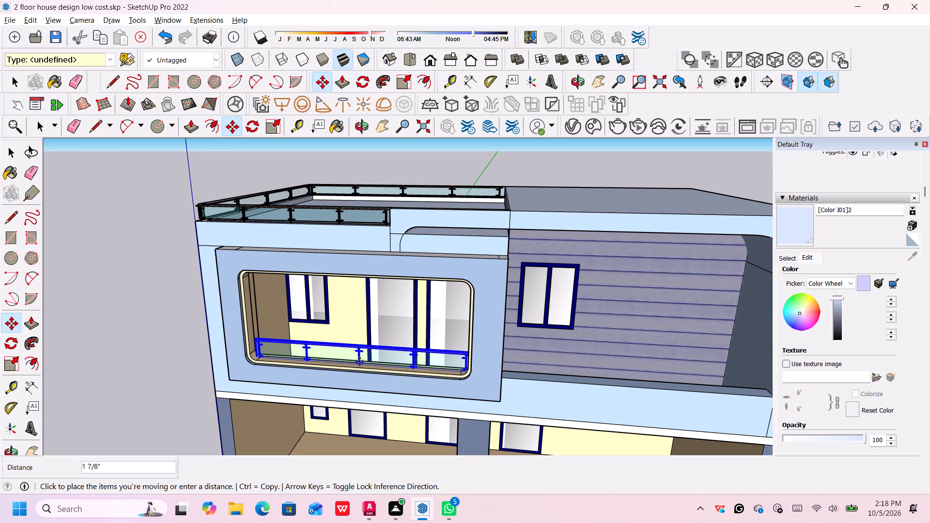
{"action": "left_click", "coordinate": [359, 361]}
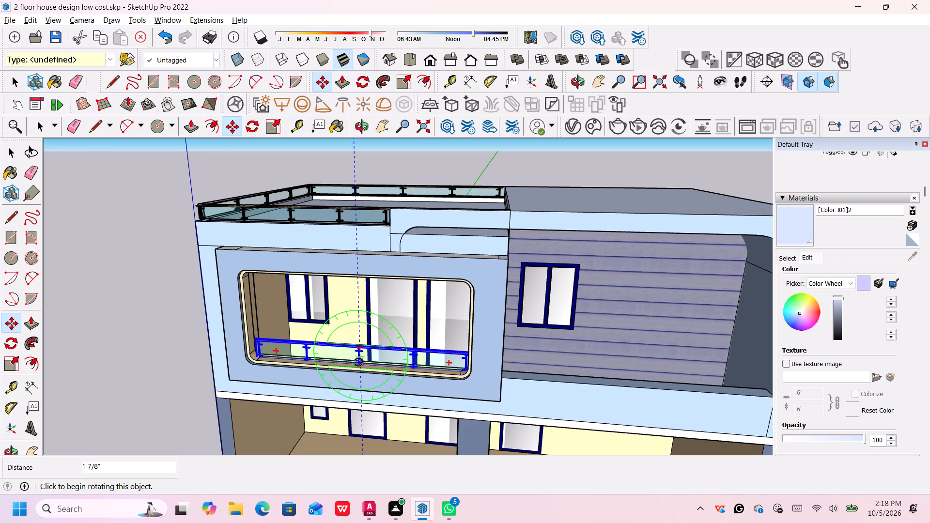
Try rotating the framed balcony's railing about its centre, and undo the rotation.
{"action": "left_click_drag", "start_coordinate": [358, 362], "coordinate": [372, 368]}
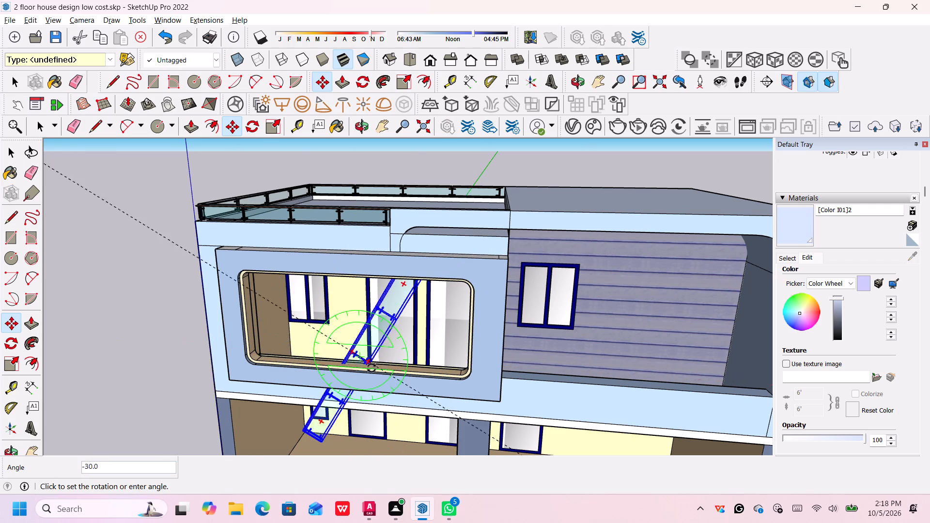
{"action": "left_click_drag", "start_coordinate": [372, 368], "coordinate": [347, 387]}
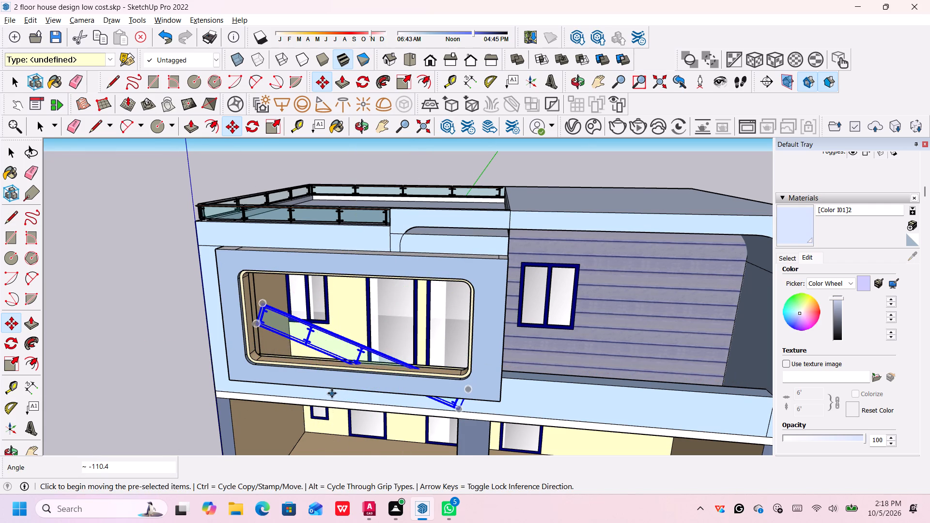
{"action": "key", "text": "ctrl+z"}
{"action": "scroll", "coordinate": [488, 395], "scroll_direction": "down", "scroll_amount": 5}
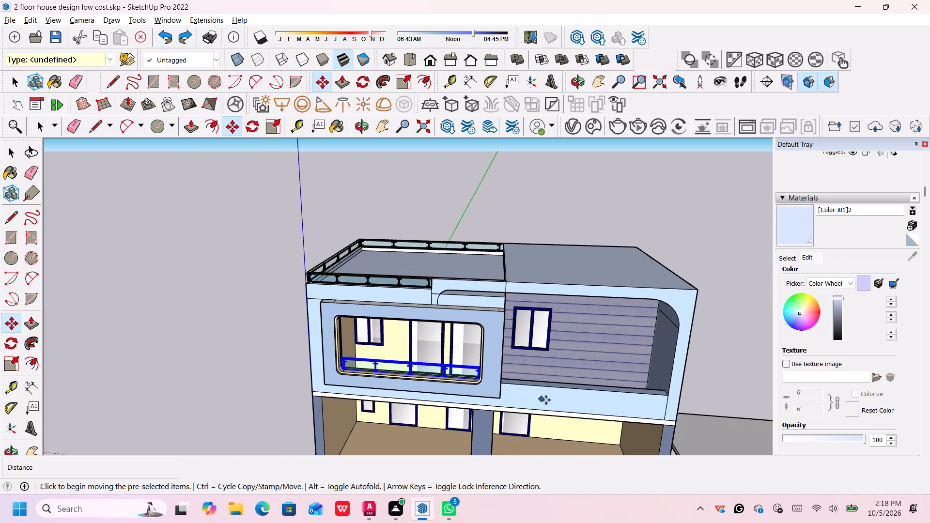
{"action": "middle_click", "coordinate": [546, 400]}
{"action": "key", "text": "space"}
Copy the framed balcony's railing about 30' 11 1/8" from the opening's bottom corner onto the open balcony's parapet beside the frame.
{"action": "middle_click_drag", "start_coordinate": [528, 399], "coordinate": [524, 395]}
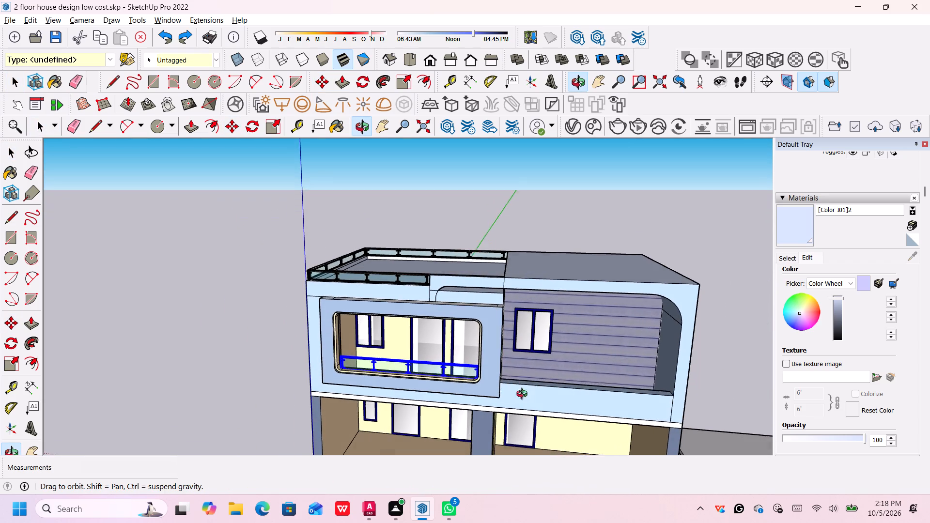
{"action": "middle_click_drag", "start_coordinate": [524, 395], "coordinate": [524, 395]}
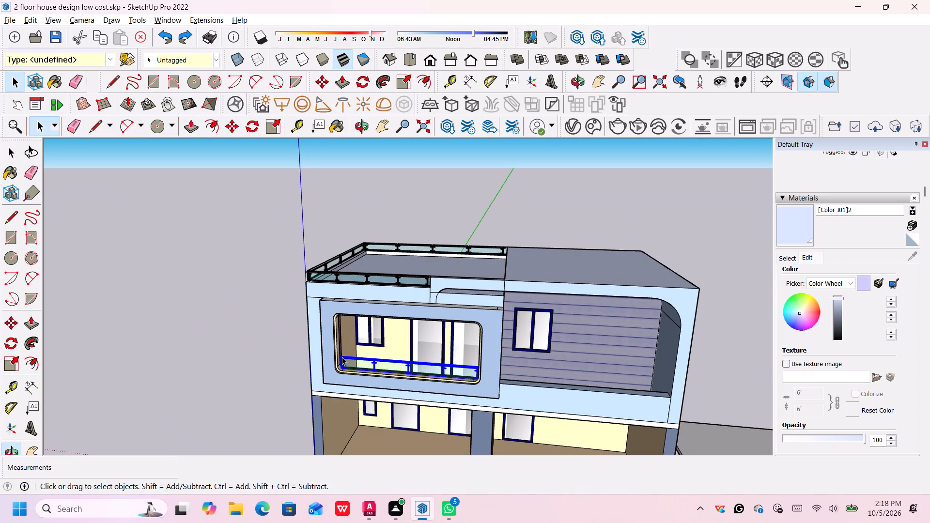
{"action": "left_click", "coordinate": [342, 357]}
{"action": "scroll", "coordinate": [341, 366], "scroll_direction": "up", "scroll_amount": 12}
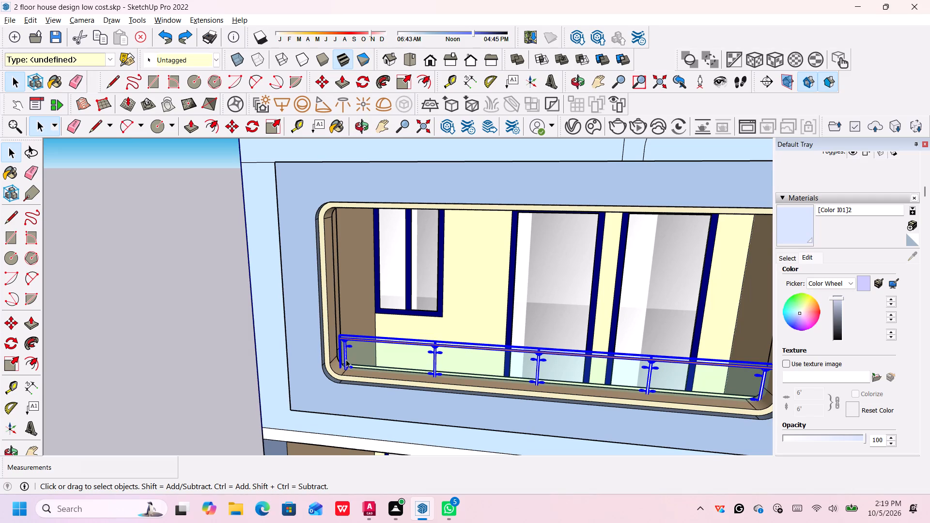
{"action": "key", "text": "m"}
{"action": "key", "text": "Return"}
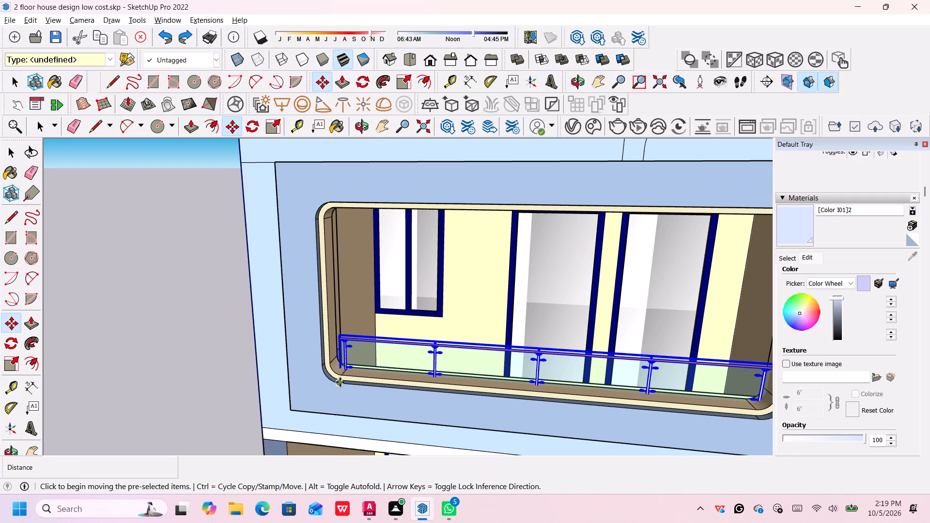
{"action": "left_click", "coordinate": [340, 382]}
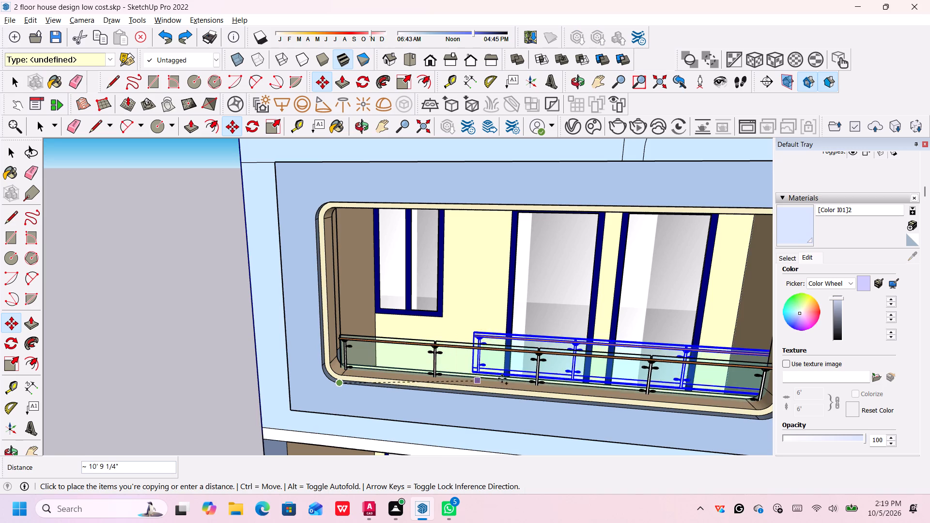
{"action": "scroll", "coordinate": [574, 376], "scroll_direction": "down", "scroll_amount": 11}
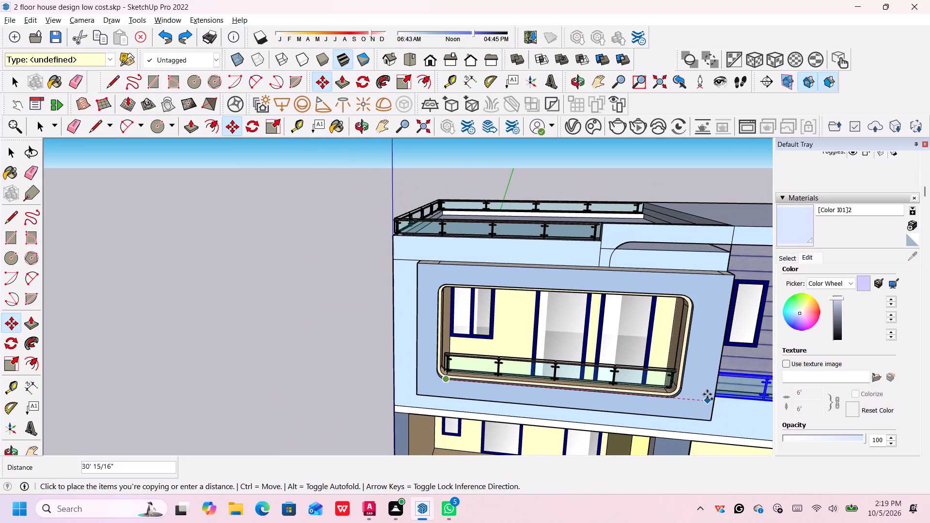
{"action": "middle_click_drag", "start_coordinate": [708, 397], "coordinate": [597, 371]}
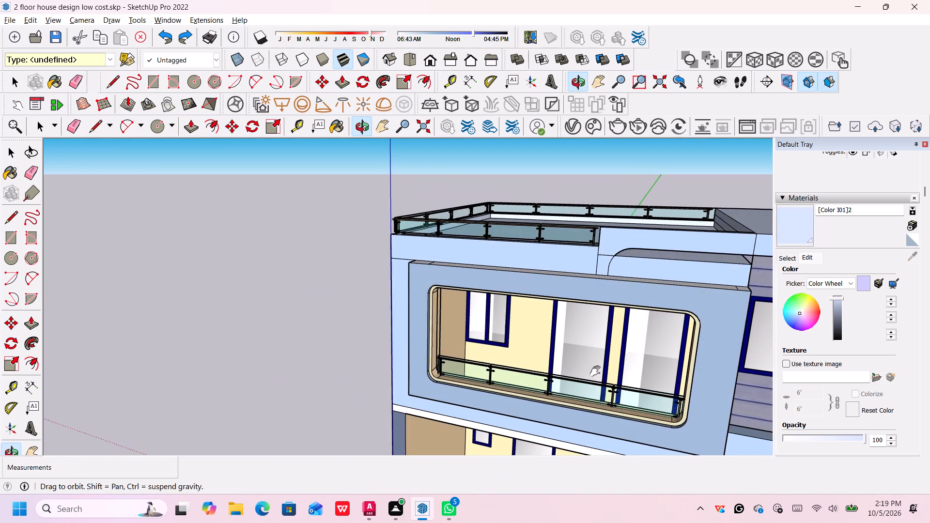
{"action": "middle_click_drag", "start_coordinate": [597, 371], "coordinate": [250, 292]}
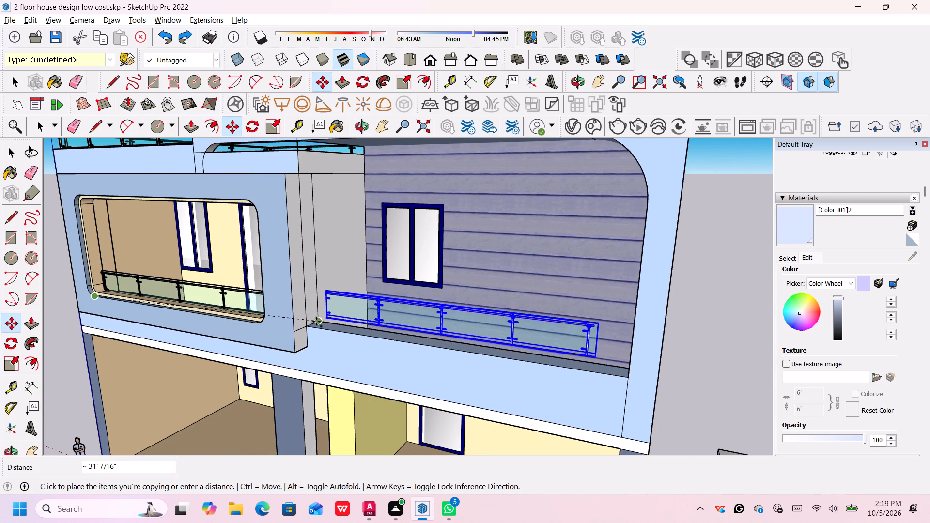
{"action": "scroll", "coordinate": [316, 325], "scroll_direction": "up", "scroll_amount": 5}
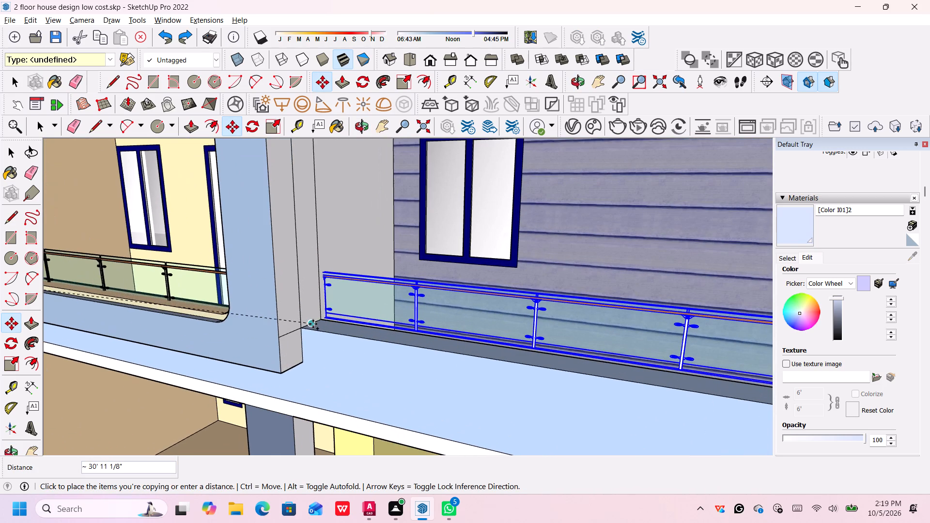
{"action": "left_click", "coordinate": [313, 324]}
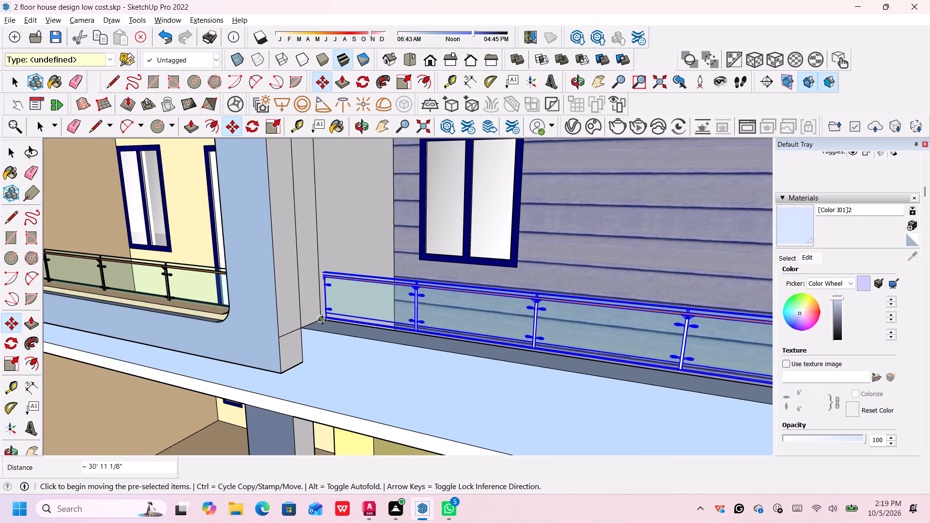
Move the copied railing 2' outward toward the front edge of the open balcony's parapet.
{"action": "left_click", "coordinate": [321, 320]}
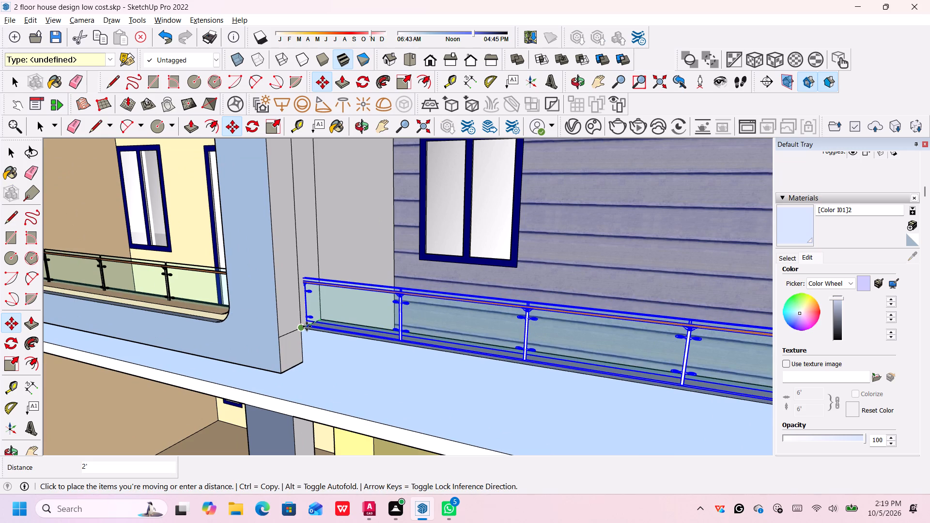
{"action": "left_click", "coordinate": [307, 326]}
{"action": "scroll", "coordinate": [343, 305], "scroll_direction": "down", "scroll_amount": 7}
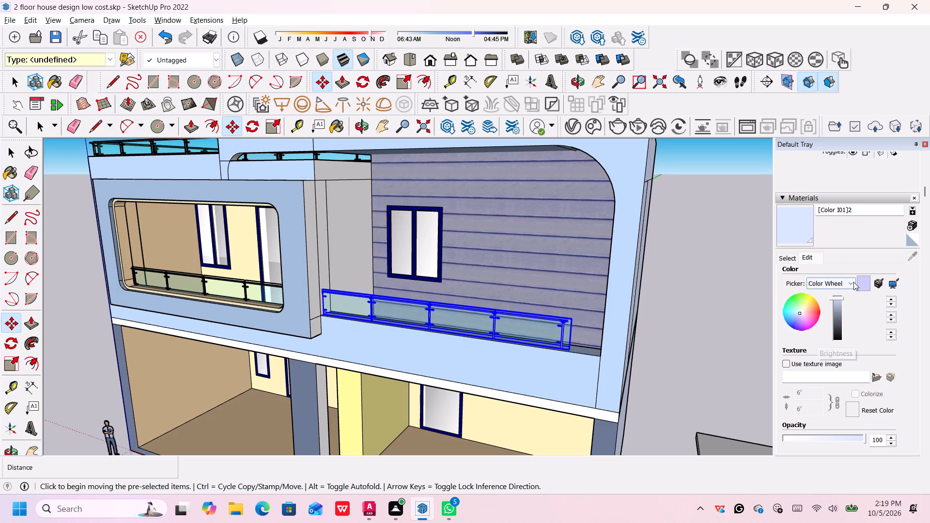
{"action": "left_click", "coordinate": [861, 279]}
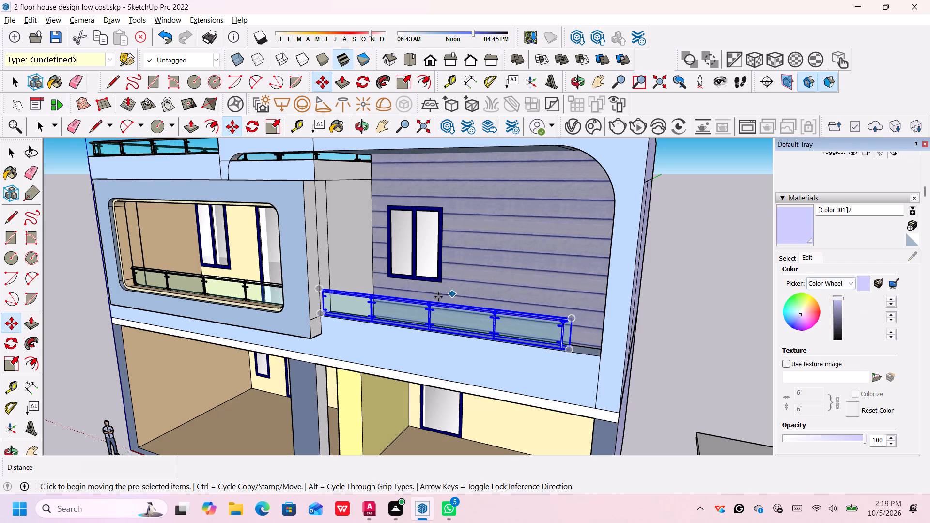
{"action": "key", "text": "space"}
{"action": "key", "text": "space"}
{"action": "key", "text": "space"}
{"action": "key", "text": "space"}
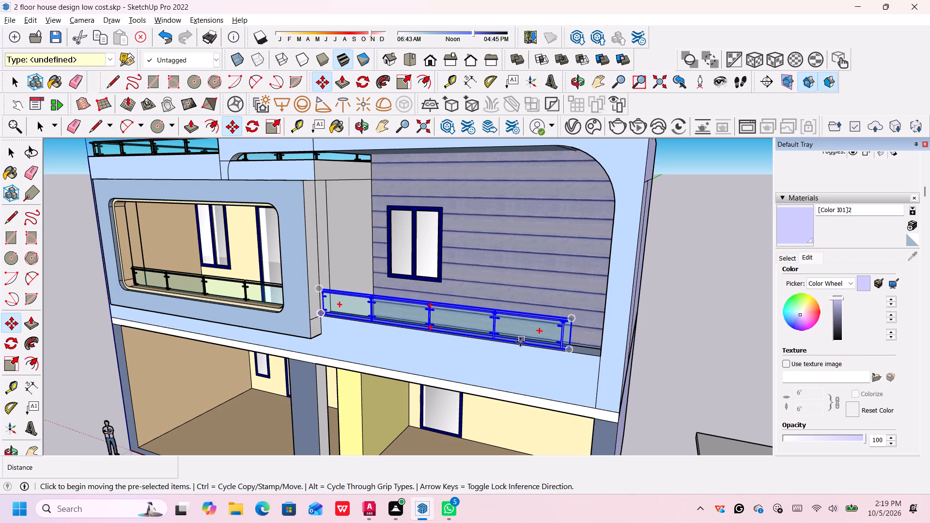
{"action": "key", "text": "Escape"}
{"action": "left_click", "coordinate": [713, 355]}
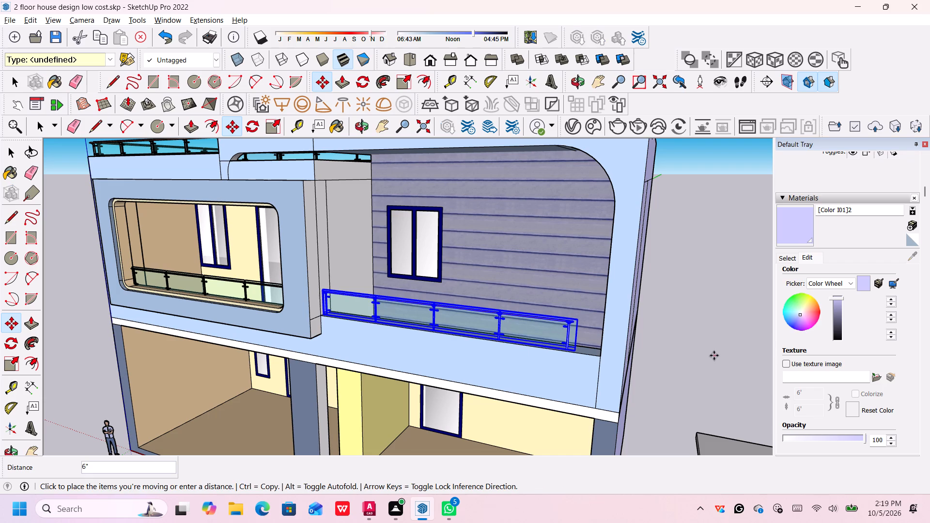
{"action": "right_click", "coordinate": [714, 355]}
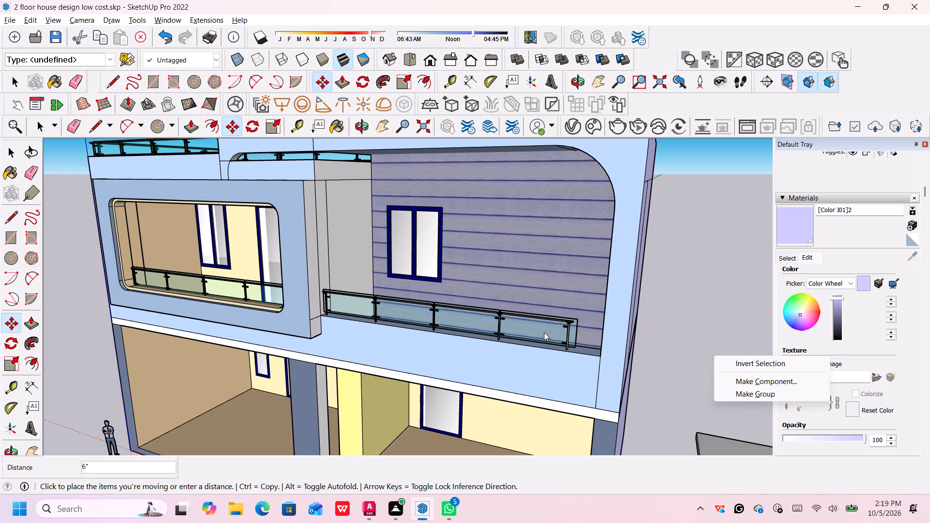
Try a darker brightness for the material [Color I01]2, and reset it to the original lavender colour.
{"action": "left_click", "coordinate": [840, 313]}
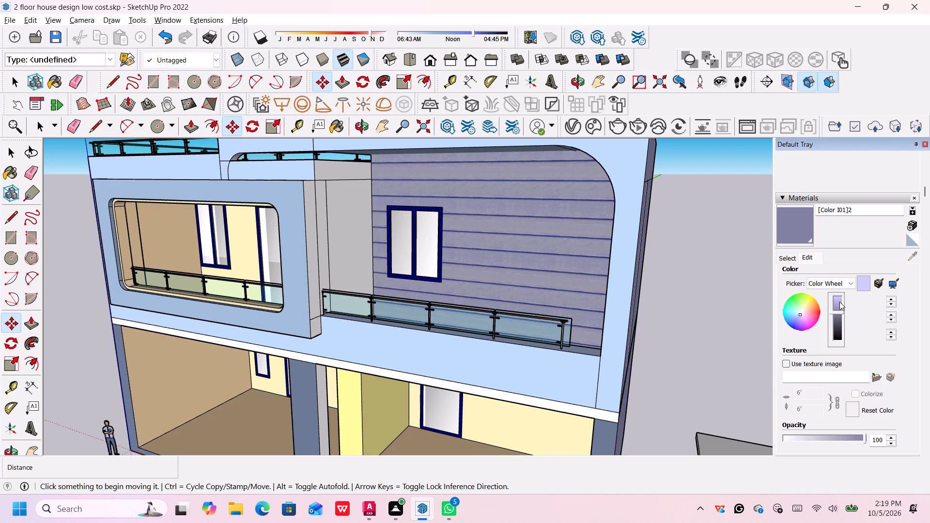
{"action": "left_click", "coordinate": [839, 302]}
{"action": "left_click", "coordinate": [840, 298]}
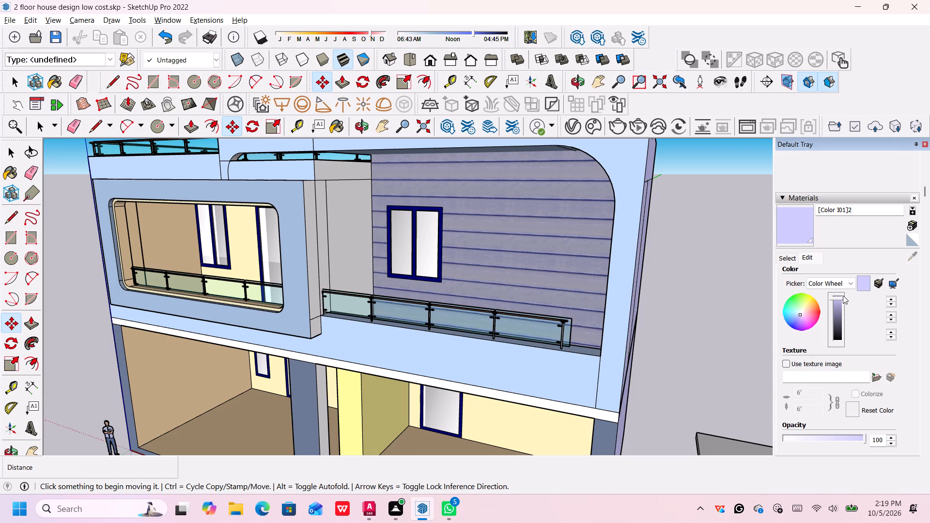
{"action": "left_click_drag", "start_coordinate": [839, 297], "coordinate": [838, 292]}
{"action": "double_click", "coordinate": [866, 283]}
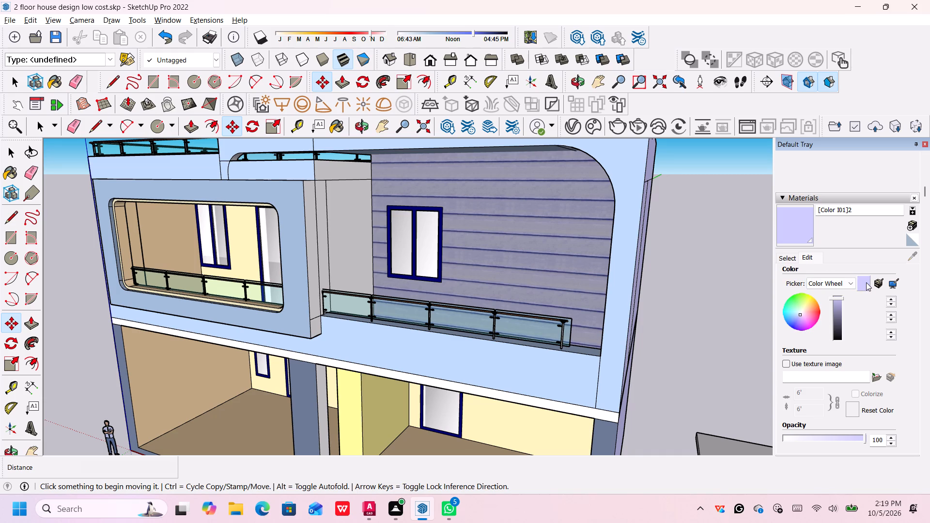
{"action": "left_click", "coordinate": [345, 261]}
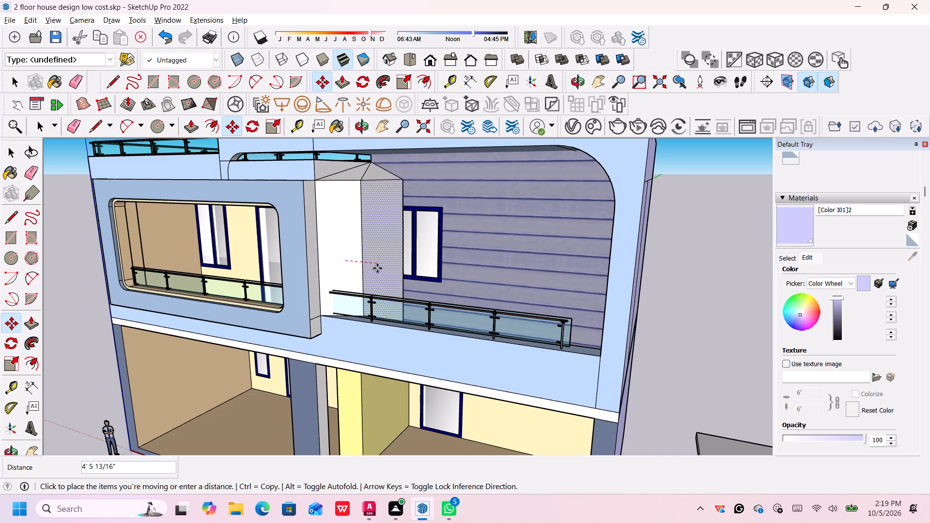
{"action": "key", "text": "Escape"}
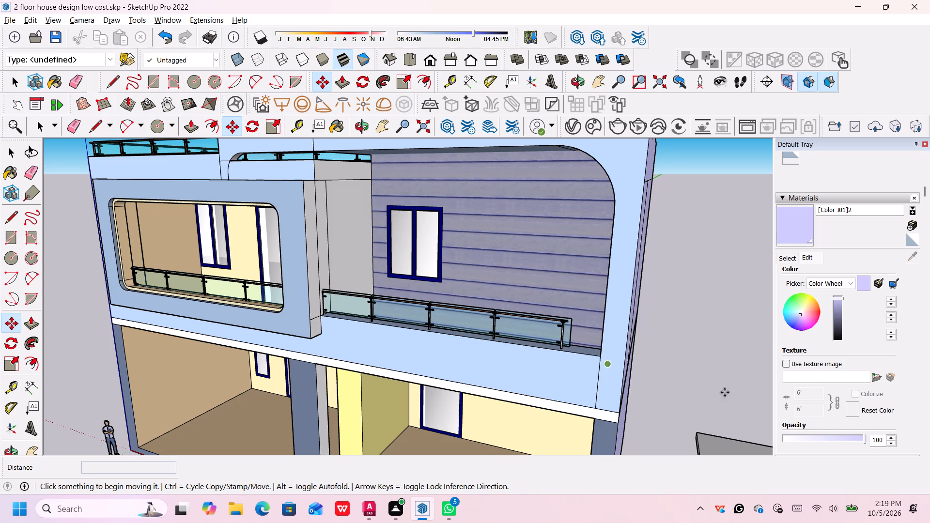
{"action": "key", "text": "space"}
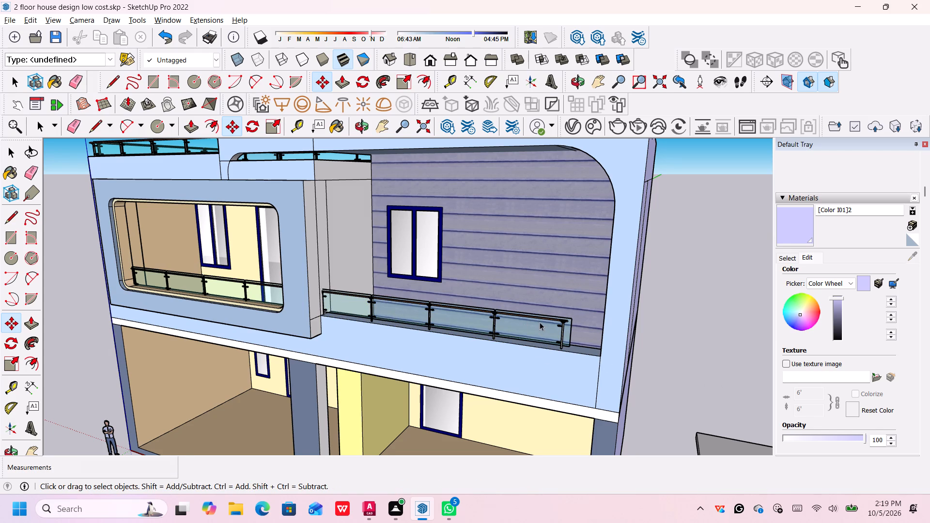
Scale the open balcony's copied railing by 1.10 along red and 1.42 along blue, stretching it toward the far side wall.
{"action": "scroll", "coordinate": [540, 322], "scroll_direction": "up", "scroll_amount": 4}
{"action": "middle_click", "coordinate": [544, 327]}
{"action": "middle_click_drag", "start_coordinate": [486, 336], "coordinate": [487, 336]}
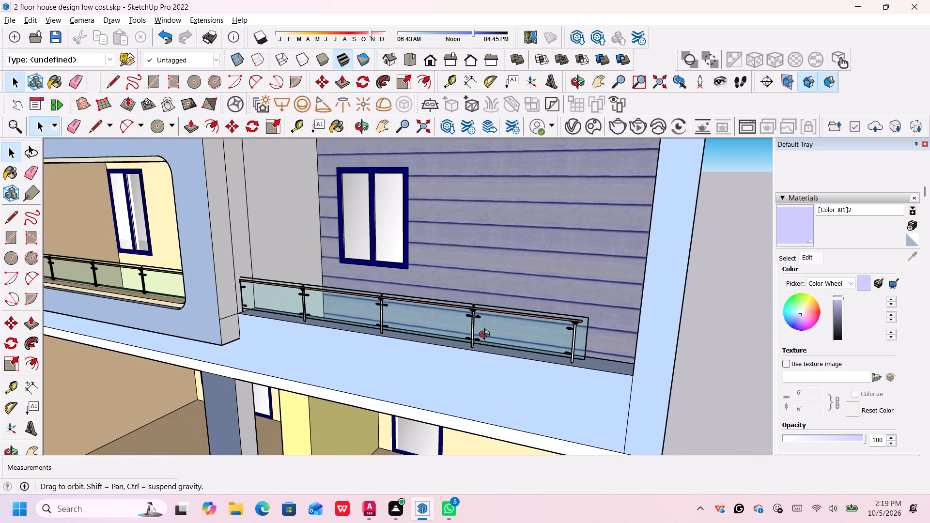
{"action": "middle_click_drag", "start_coordinate": [487, 336], "coordinate": [608, 323]}
{"action": "middle_click_drag", "start_coordinate": [612, 322], "coordinate": [624, 319]}
{"action": "scroll", "coordinate": [630, 291], "scroll_direction": "up", "scroll_amount": 1}
{"action": "middle_click_drag", "start_coordinate": [630, 291], "coordinate": [645, 356]}
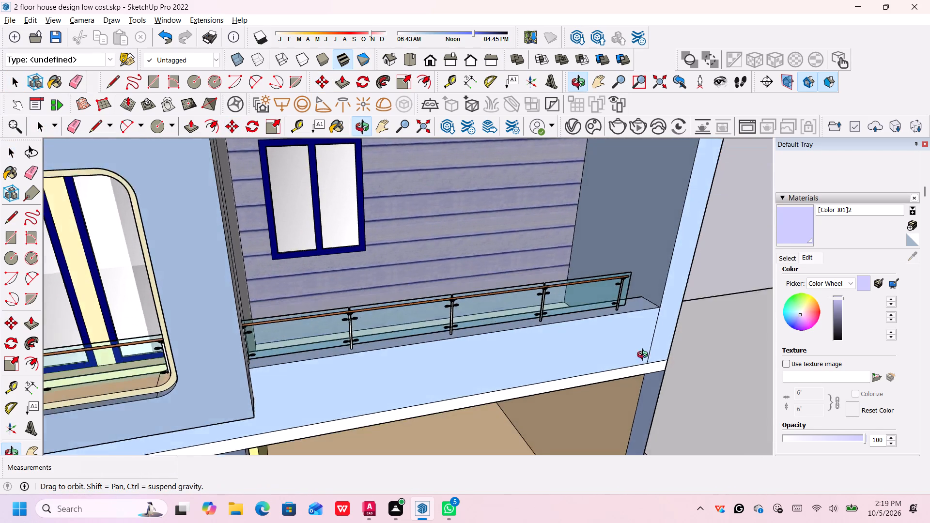
{"action": "middle_click_drag", "start_coordinate": [645, 356], "coordinate": [645, 364]}
{"action": "scroll", "coordinate": [625, 275], "scroll_direction": "up", "scroll_amount": 6}
{"action": "left_click", "coordinate": [619, 282]}
{"action": "scroll", "coordinate": [612, 284], "scroll_direction": "up", "scroll_amount": 8}
{"action": "middle_click_drag", "start_coordinate": [633, 274], "coordinate": [616, 293]}
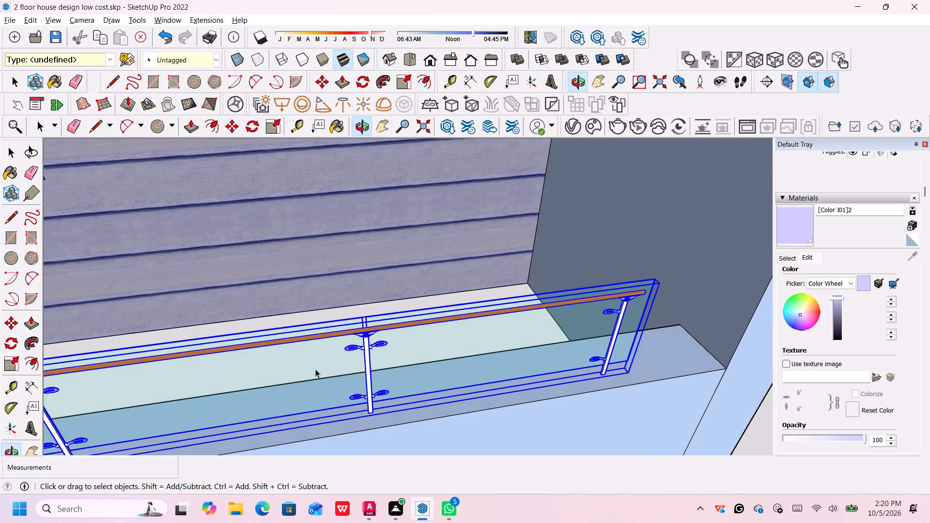
{"action": "left_click", "coordinate": [10, 366]}
{"action": "scroll", "coordinate": [661, 287], "scroll_direction": "up", "scroll_amount": 10}
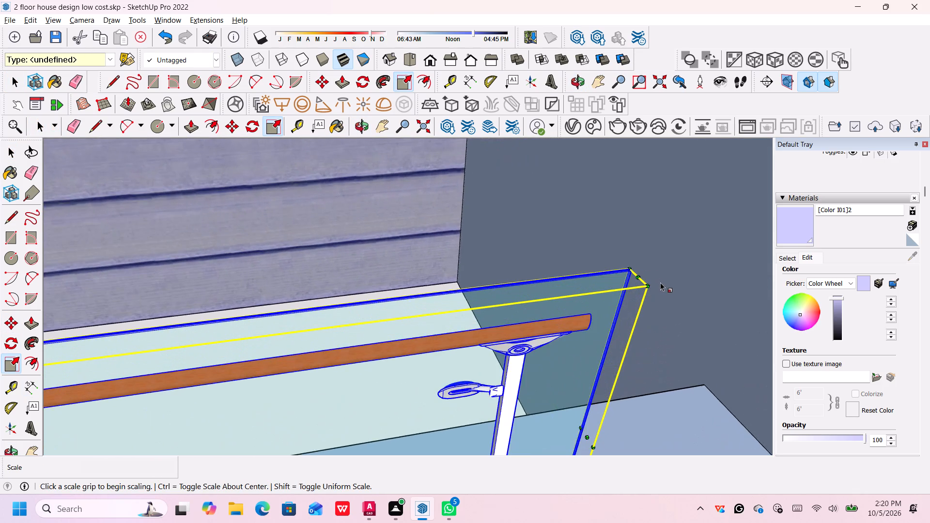
{"action": "scroll", "coordinate": [659, 280], "scroll_direction": "up", "scroll_amount": 2}
{"action": "left_click", "coordinate": [622, 276]}
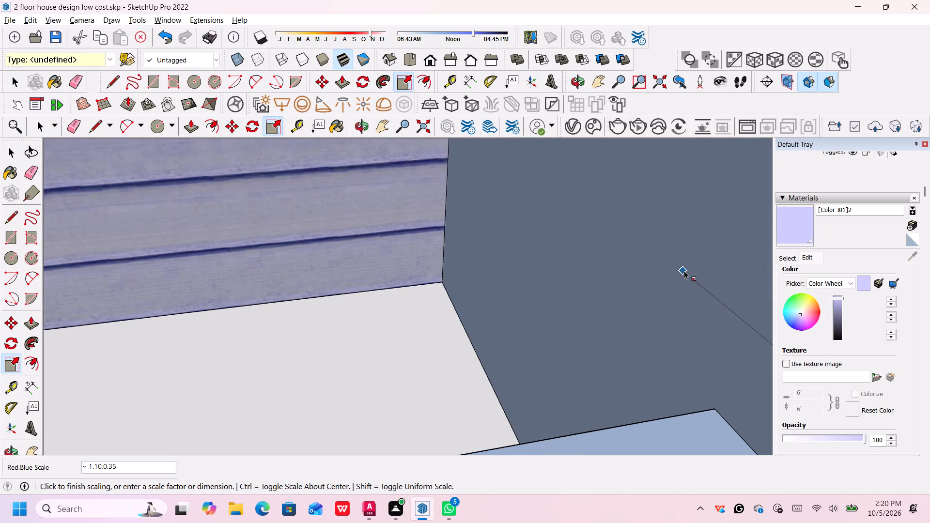
{"action": "scroll", "coordinate": [704, 268], "scroll_direction": "down", "scroll_amount": 12}
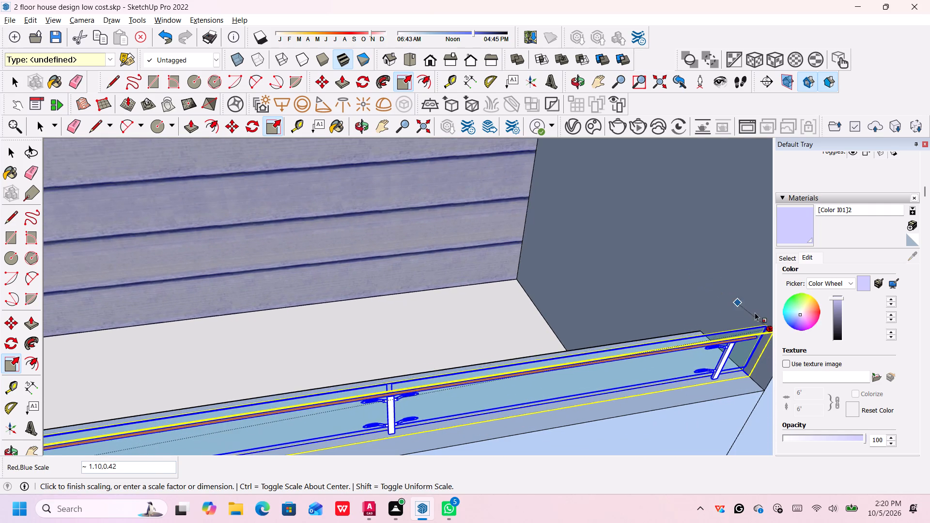
{"action": "middle_click_drag", "start_coordinate": [747, 323], "coordinate": [501, 267]}
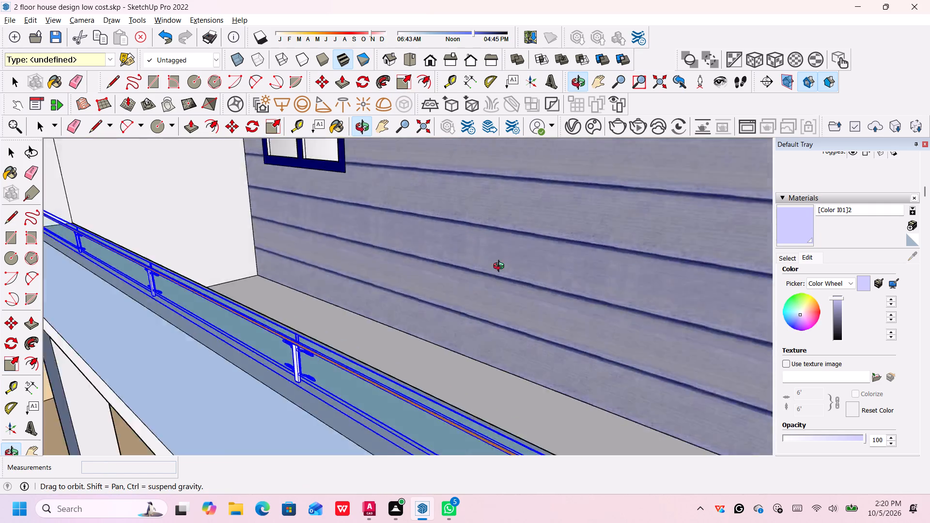
{"action": "middle_click_drag", "start_coordinate": [501, 267], "coordinate": [477, 265]}
{"action": "middle_click_drag", "start_coordinate": [475, 263], "coordinate": [455, 239]}
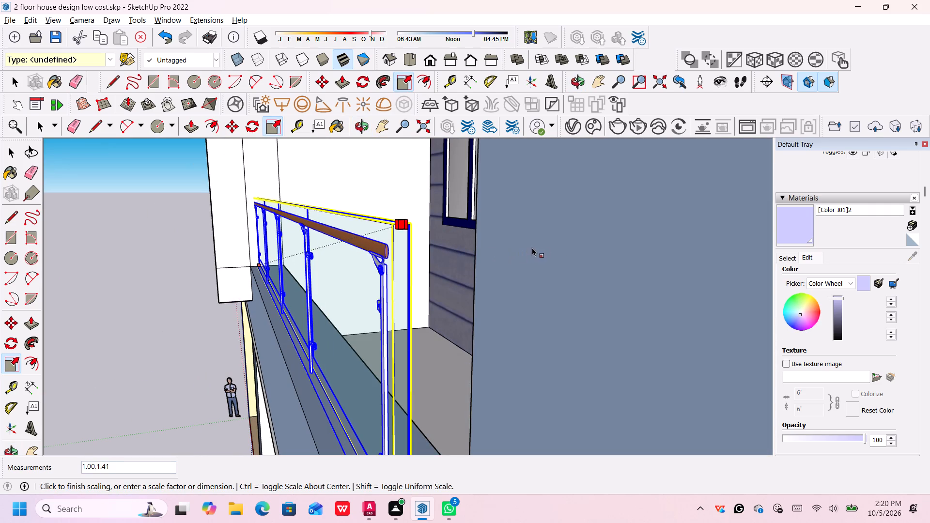
{"action": "left_click", "coordinate": [561, 246]}
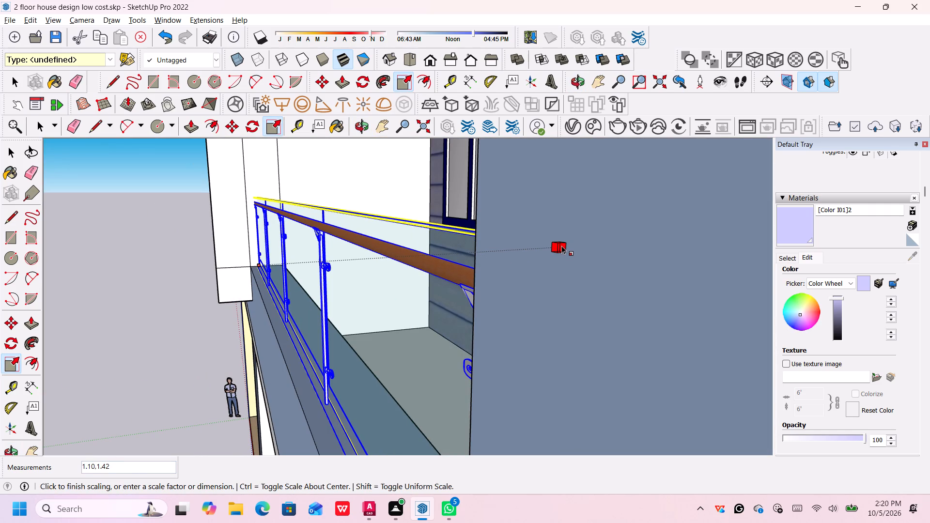
{"action": "scroll", "coordinate": [429, 348], "scroll_direction": "down", "scroll_amount": 19}
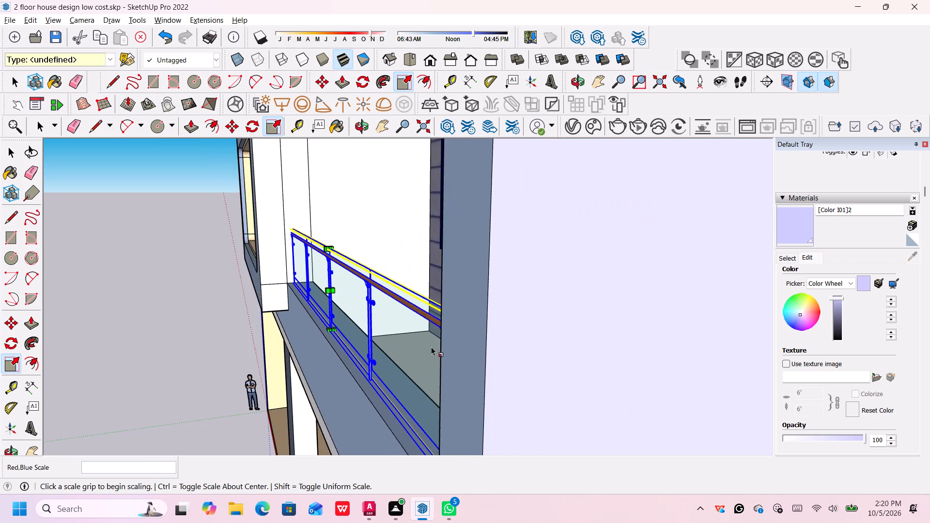
{"action": "key", "text": "space"}
{"action": "scroll", "coordinate": [199, 333], "scroll_direction": "down", "scroll_amount": 4}
{"action": "middle_click_drag", "start_coordinate": [202, 331], "coordinate": [444, 346]}
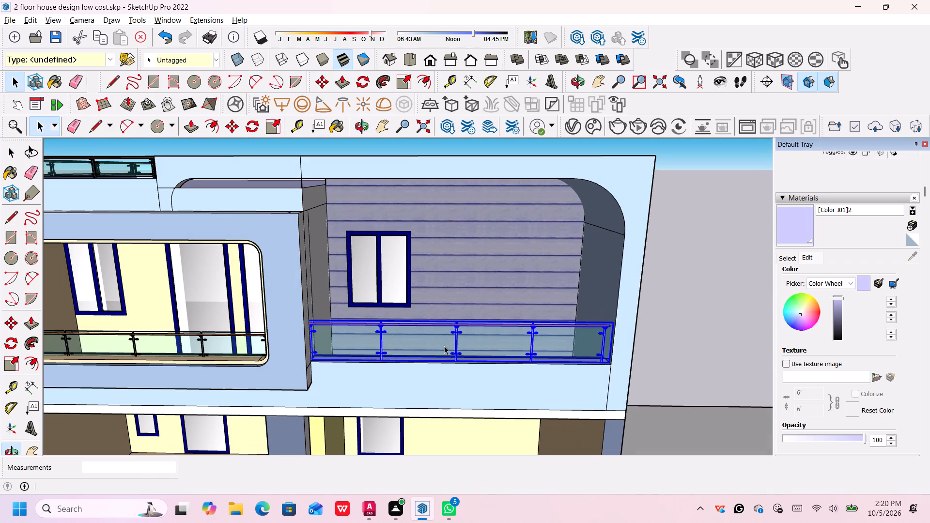
{"action": "key", "text": "space"}
{"action": "key", "text": "space"}
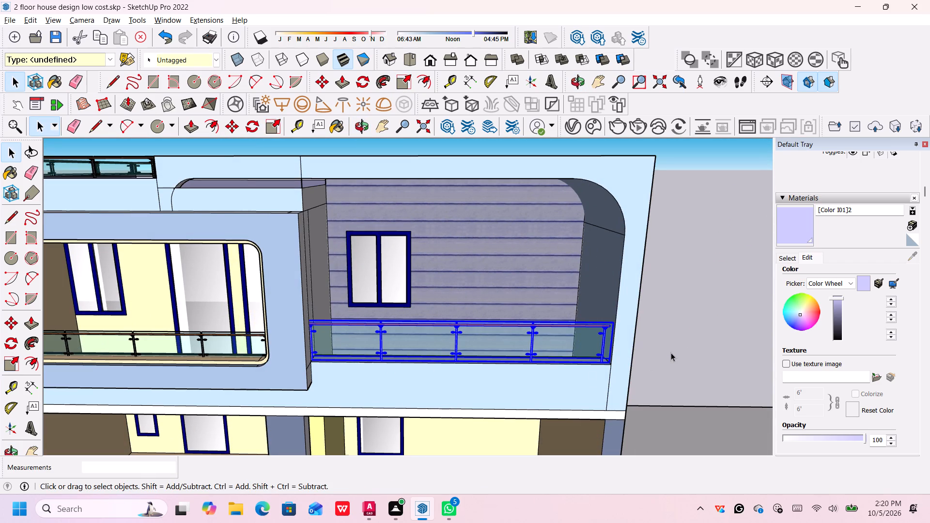
{"action": "left_click", "coordinate": [671, 349]}
Paint the wall and upper side surface beside the open balcony and the projecting frame's side faces with the lavender [Color I01]2 material.
{"action": "middle_click_drag", "start_coordinate": [686, 315], "coordinate": [684, 318]}
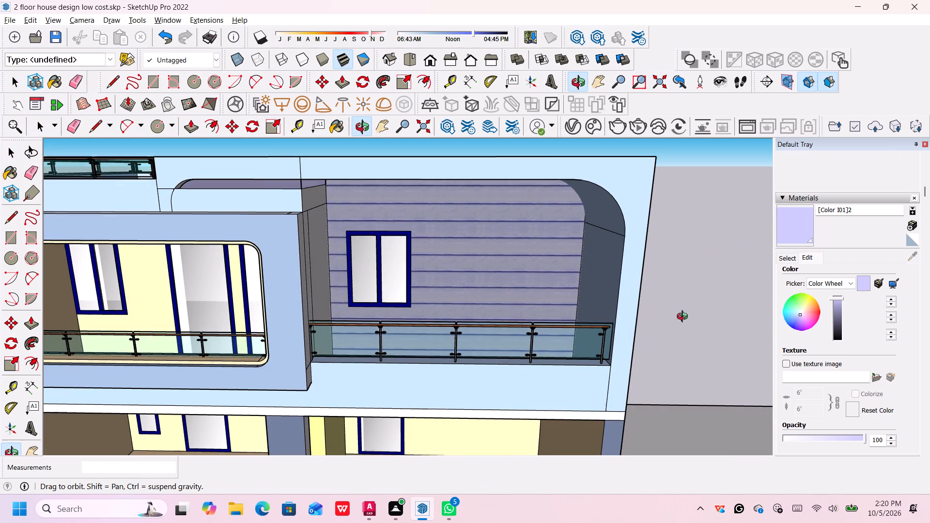
{"action": "middle_click_drag", "start_coordinate": [684, 318], "coordinate": [611, 324]}
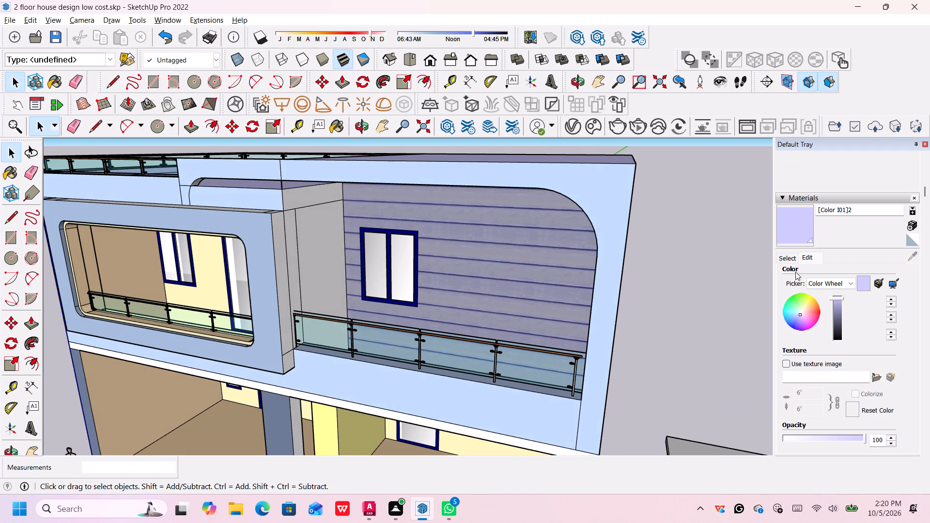
{"action": "left_click", "coordinate": [790, 257]}
{"action": "left_click", "coordinate": [803, 324]}
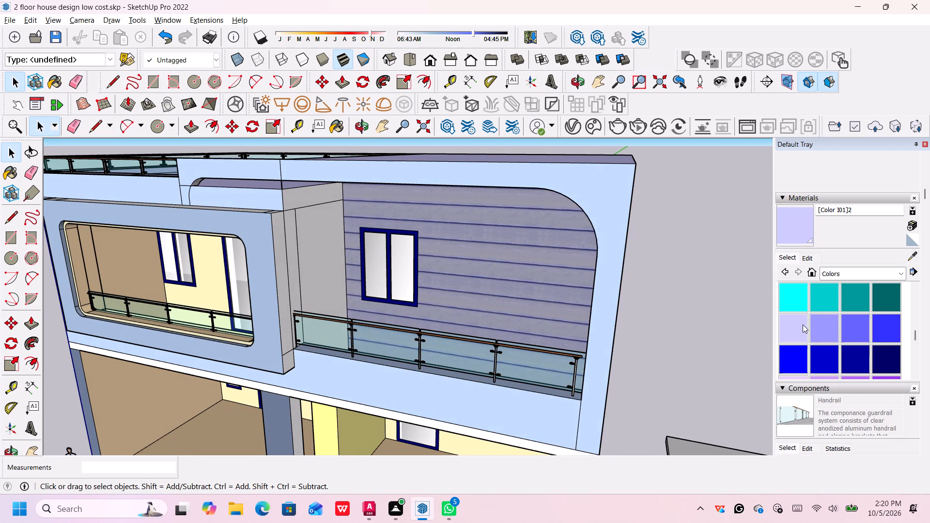
{"action": "left_click", "coordinate": [328, 280]}
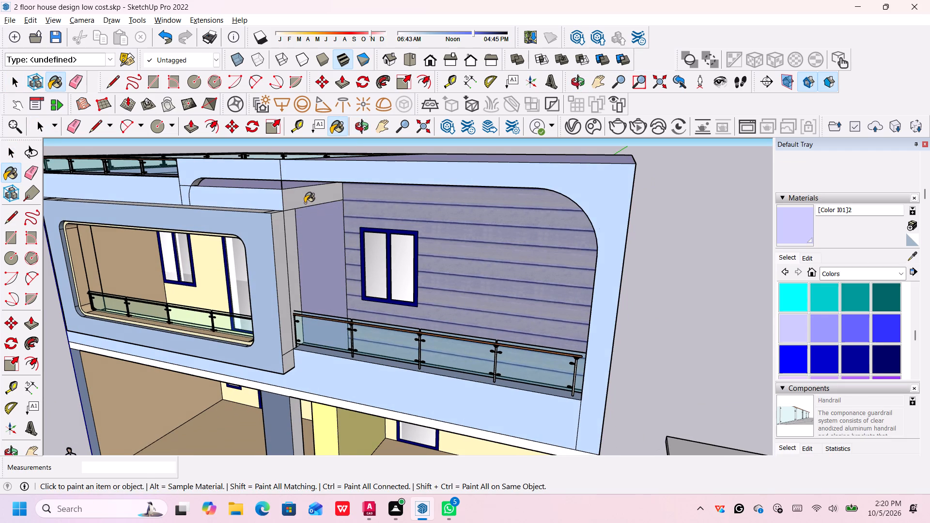
{"action": "left_click", "coordinate": [305, 203]}
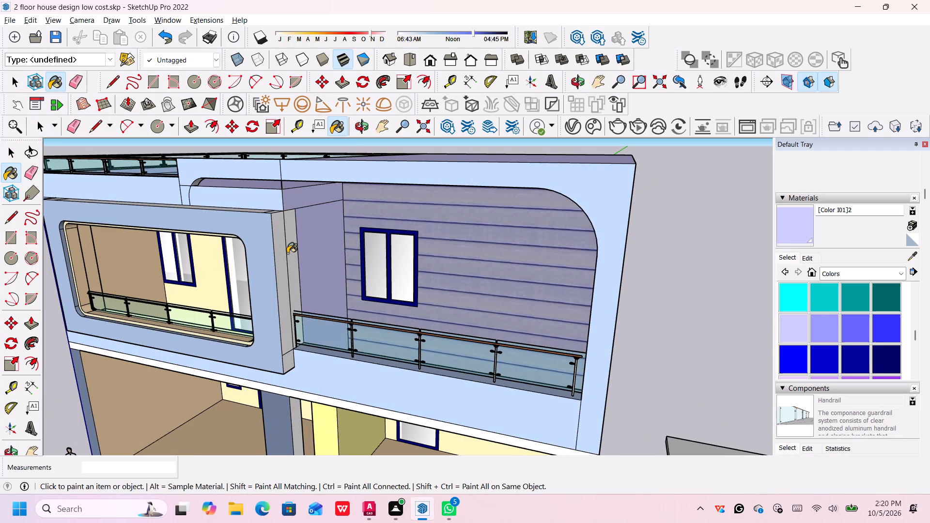
{"action": "left_click", "coordinate": [287, 253]}
{"action": "left_click", "coordinate": [280, 258]}
{"action": "left_click", "coordinate": [292, 248]}
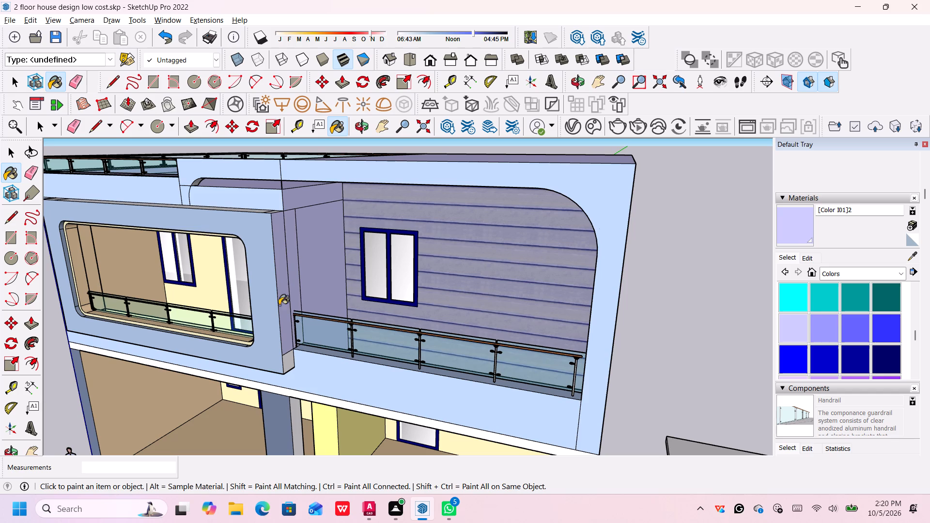
{"action": "left_click", "coordinate": [289, 360]}
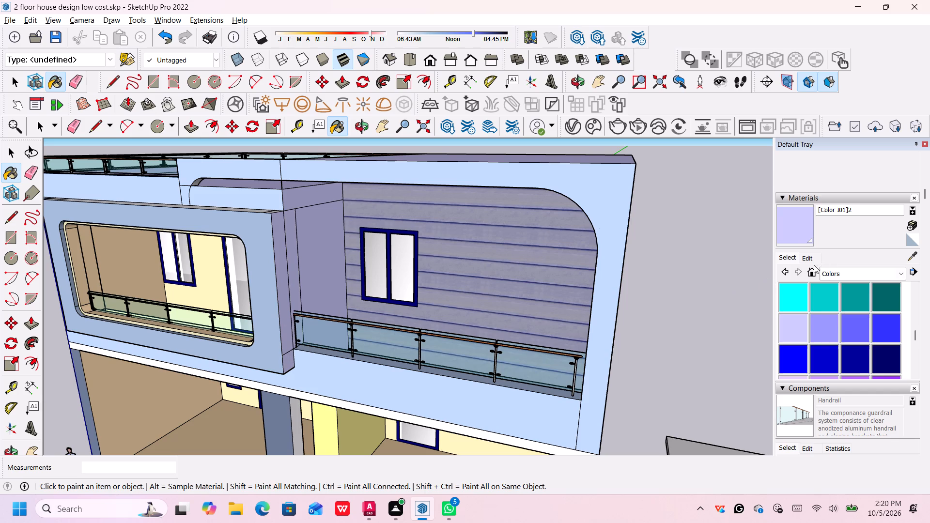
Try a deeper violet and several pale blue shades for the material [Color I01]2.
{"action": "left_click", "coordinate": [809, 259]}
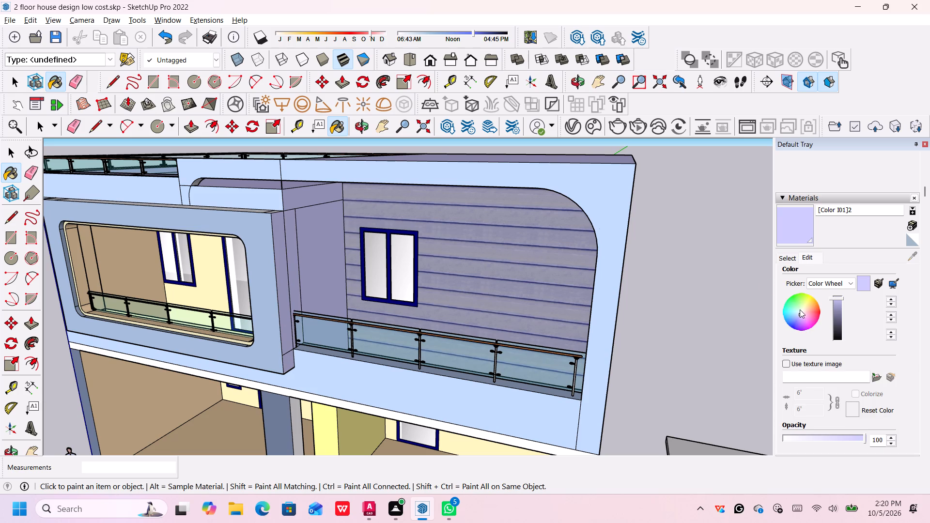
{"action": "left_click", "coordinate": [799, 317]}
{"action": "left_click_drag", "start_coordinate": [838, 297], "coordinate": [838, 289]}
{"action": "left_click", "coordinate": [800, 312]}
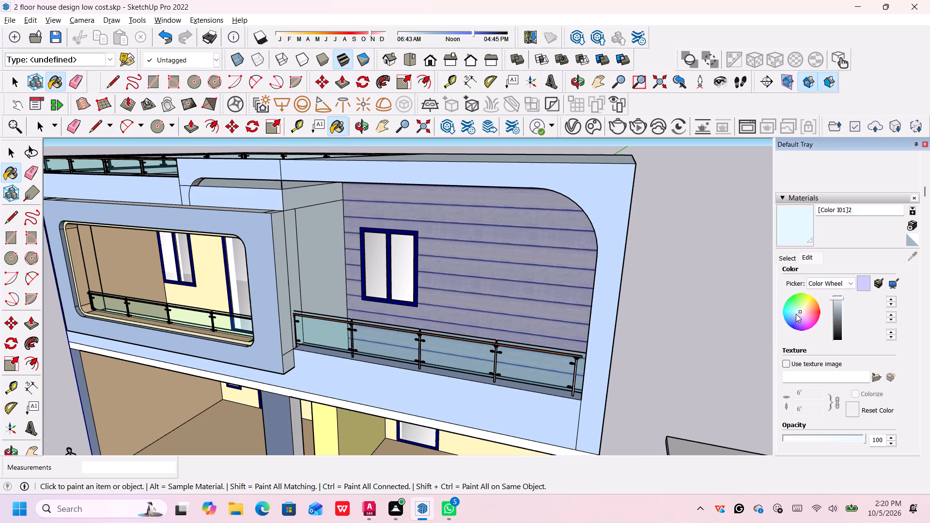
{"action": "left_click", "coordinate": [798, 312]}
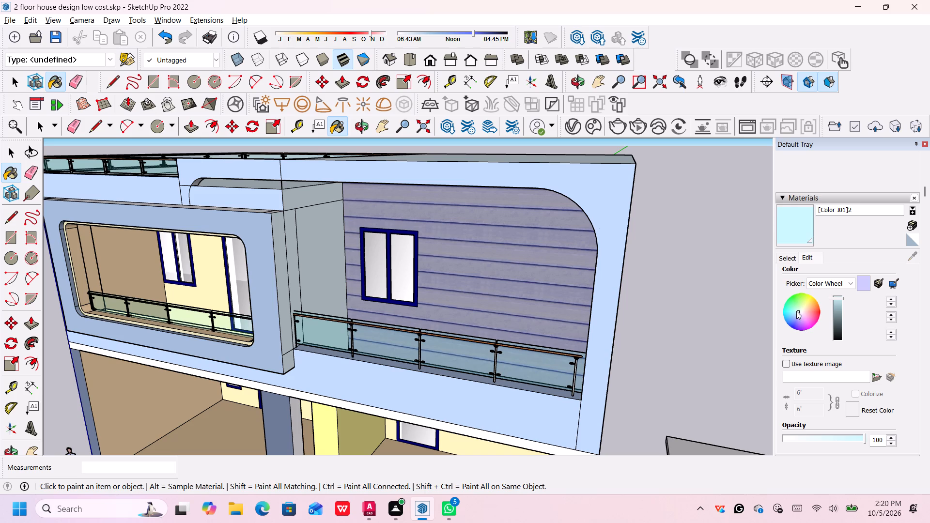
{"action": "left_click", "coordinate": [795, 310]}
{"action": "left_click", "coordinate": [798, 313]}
Draw a vertical line about 24' long on the front wall near its corner, from the white floor band up to the parapet's top edge.
{"action": "middle_click_drag", "start_coordinate": [542, 303], "coordinate": [641, 304]}
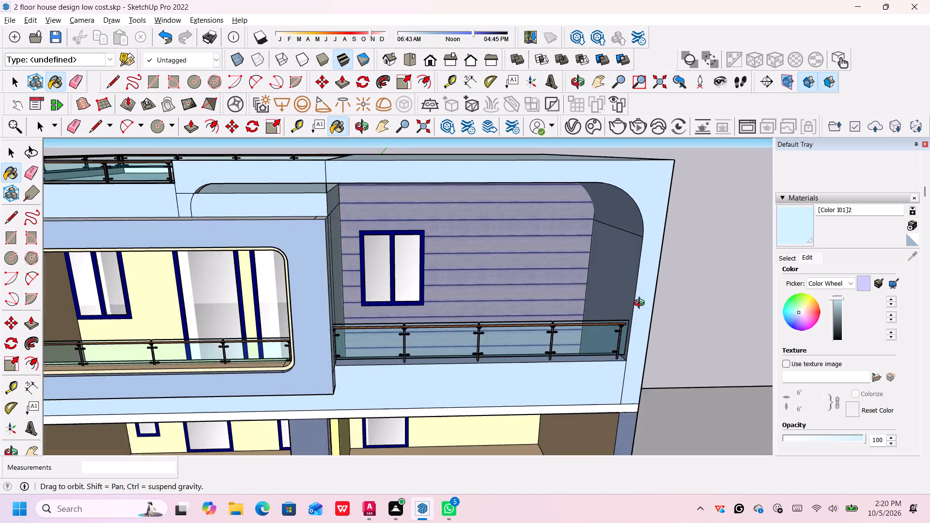
{"action": "middle_click_drag", "start_coordinate": [641, 304], "coordinate": [647, 304]}
{"action": "middle_click_drag", "start_coordinate": [574, 312], "coordinate": [635, 311]}
{"action": "key", "text": "space"}
{"action": "scroll", "coordinate": [638, 320], "scroll_direction": "down", "scroll_amount": 2}
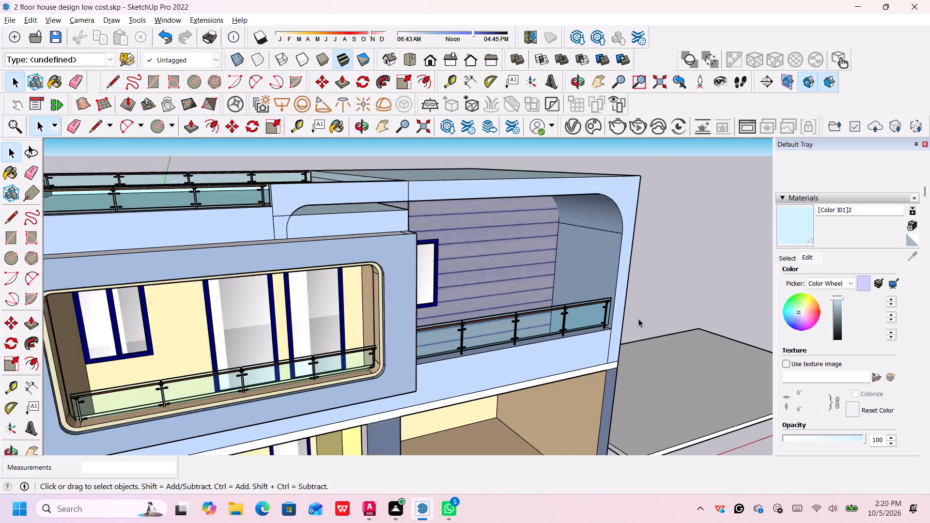
{"action": "scroll", "coordinate": [638, 319], "scroll_direction": "down", "scroll_amount": 11}
{"action": "middle_click_drag", "start_coordinate": [371, 392], "coordinate": [372, 368]}
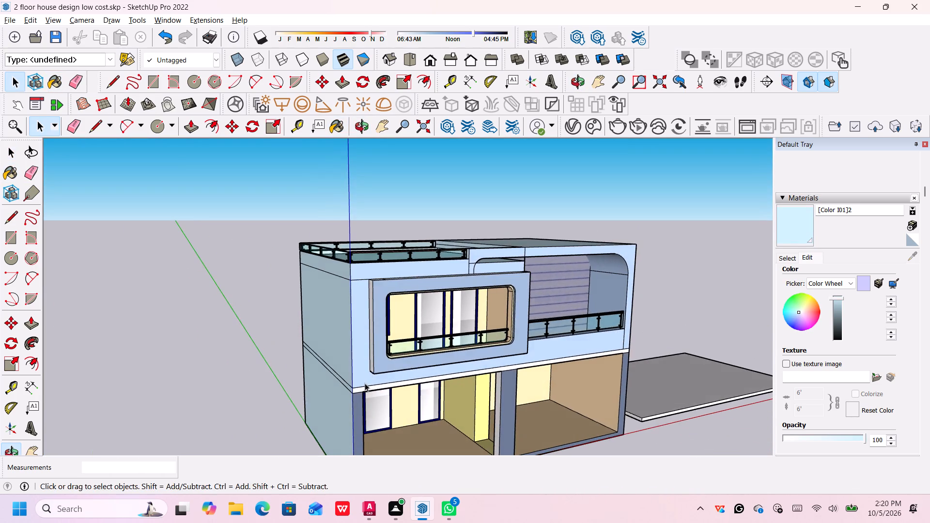
{"action": "scroll", "coordinate": [365, 383], "scroll_direction": "up", "scroll_amount": 5}
{"action": "key", "text": "l"}
{"action": "key", "text": "Return"}
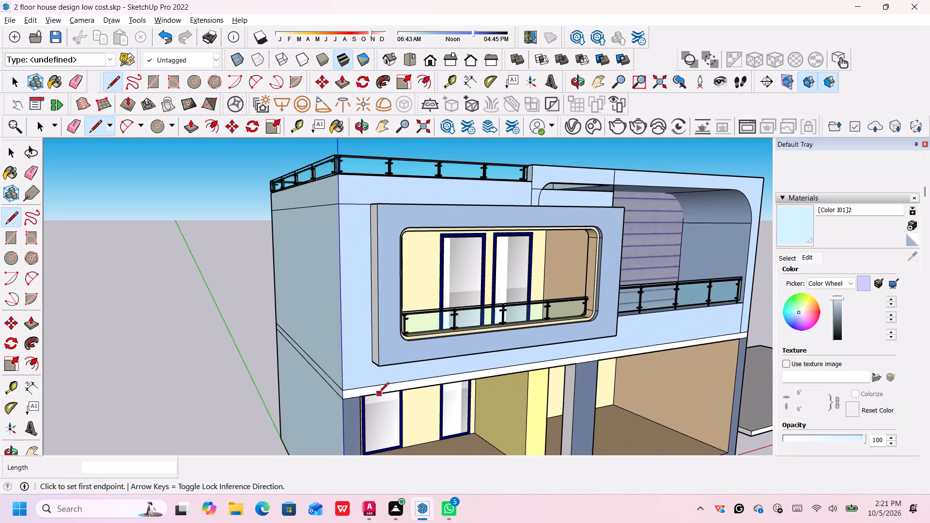
{"action": "left_click", "coordinate": [359, 398]}
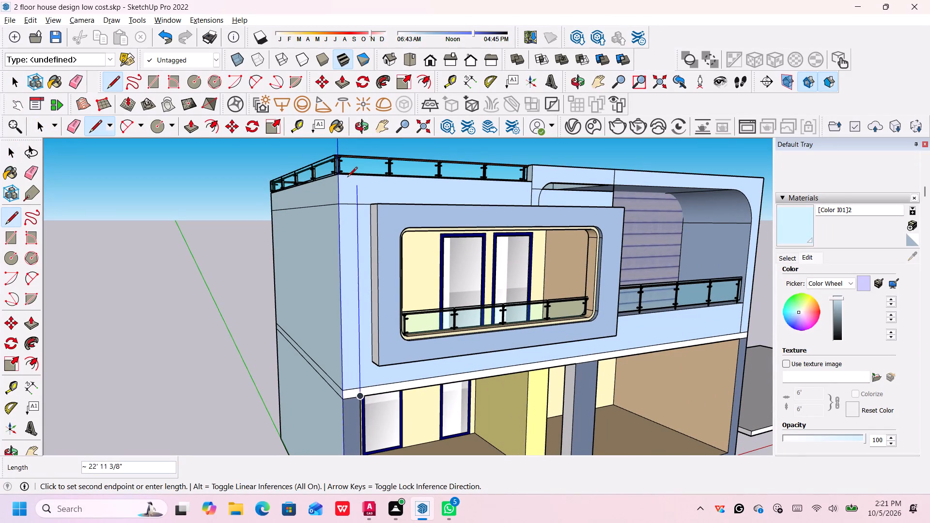
{"action": "left_click", "coordinate": [358, 178]}
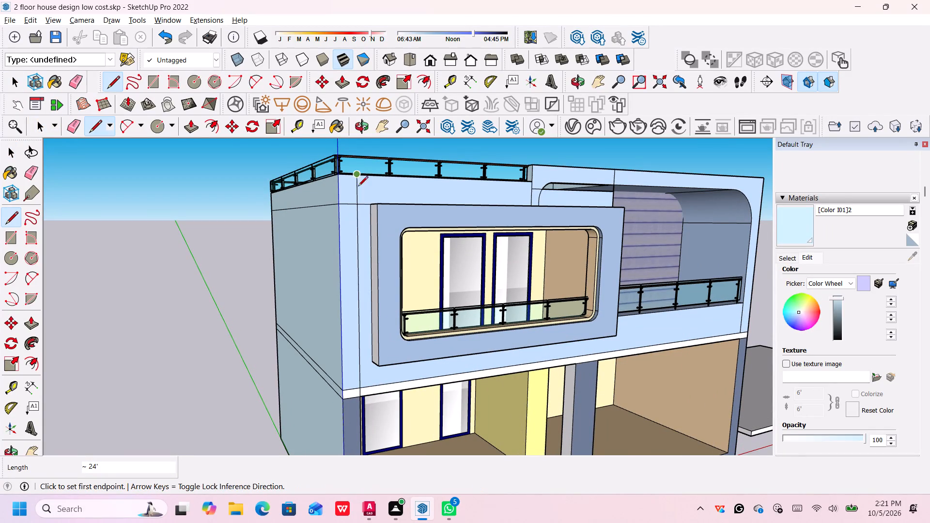
{"action": "key", "text": "space"}
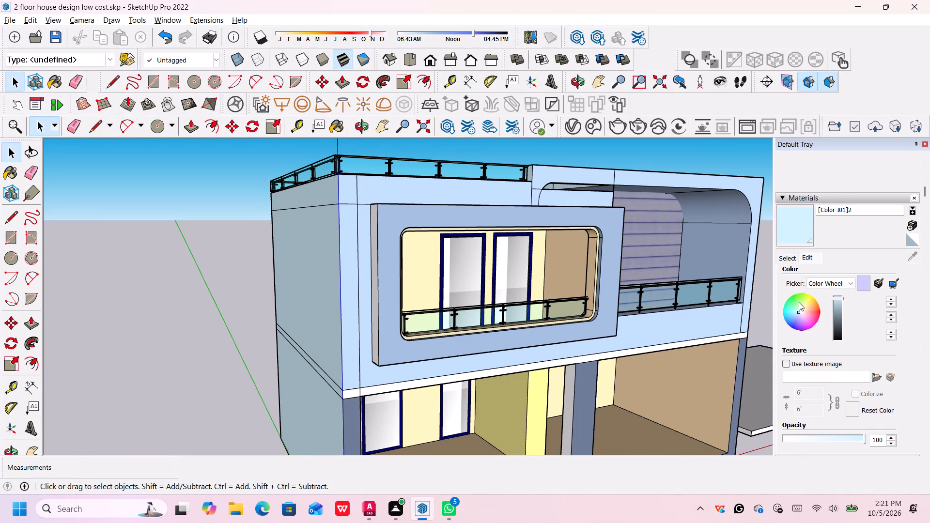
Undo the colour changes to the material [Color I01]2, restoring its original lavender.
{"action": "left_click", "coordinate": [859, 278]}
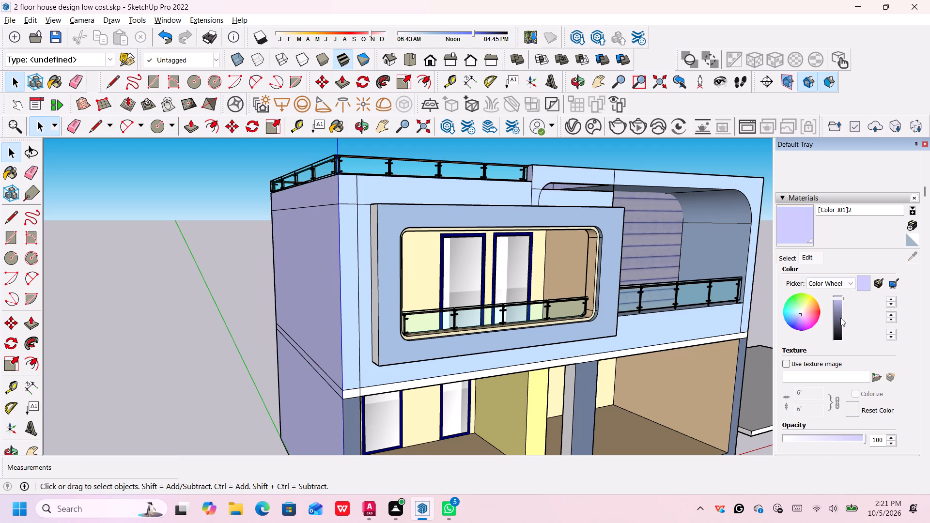
Paint the narrow vertical strip at the front wall's corner, including its parapet portion, with the white Color M00.
{"action": "left_click", "coordinate": [786, 257]}
{"action": "scroll", "coordinate": [819, 333], "scroll_direction": "up", "scroll_amount": 14}
{"action": "scroll", "coordinate": [822, 401], "scroll_direction": "down", "scroll_amount": 16}
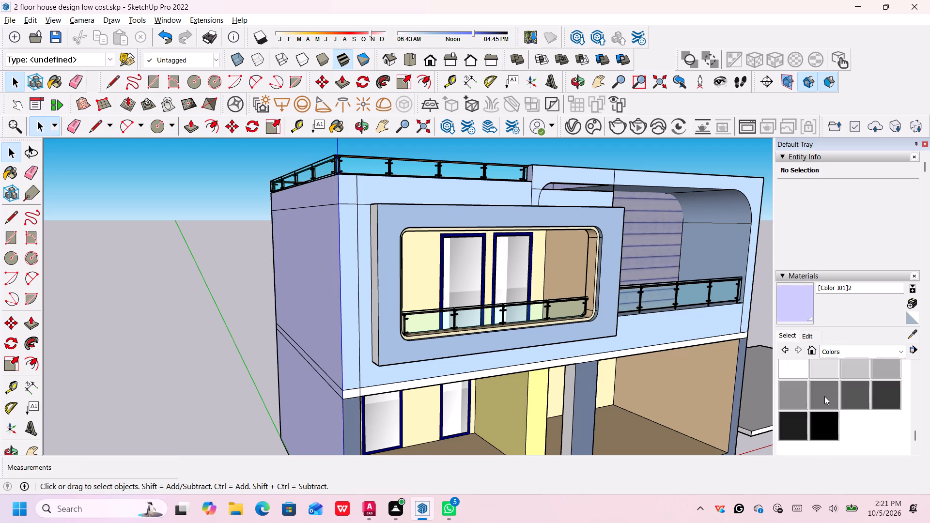
{"action": "scroll", "coordinate": [824, 396], "scroll_direction": "down", "scroll_amount": 3}
{"action": "scroll", "coordinate": [824, 396], "scroll_direction": "up", "scroll_amount": 4}
{"action": "scroll", "coordinate": [801, 264], "scroll_direction": "up", "scroll_amount": 1}
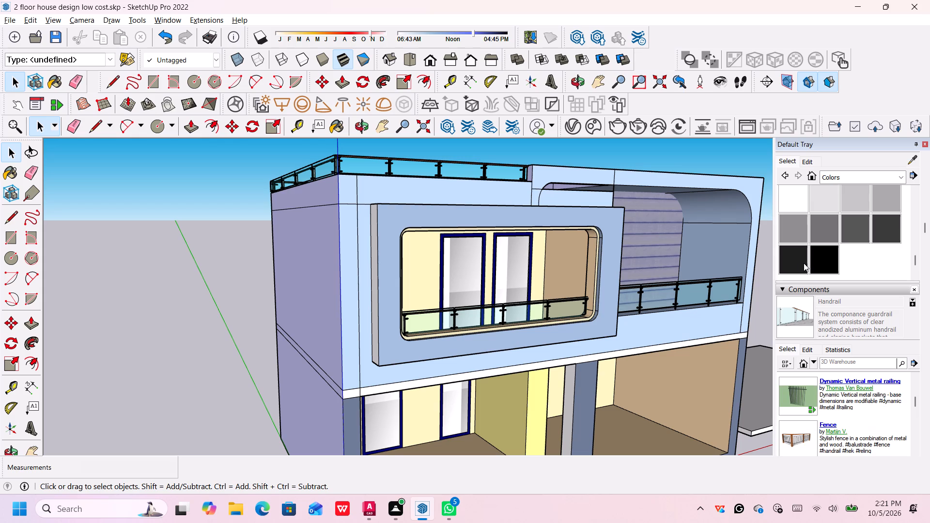
{"action": "left_click", "coordinate": [796, 199]}
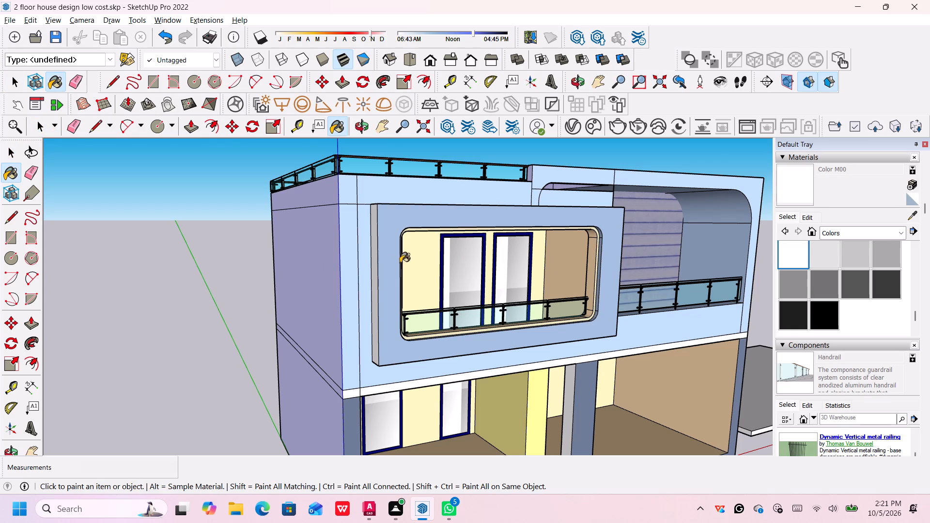
{"action": "left_click", "coordinate": [351, 252]}
{"action": "left_click", "coordinate": [349, 192]}
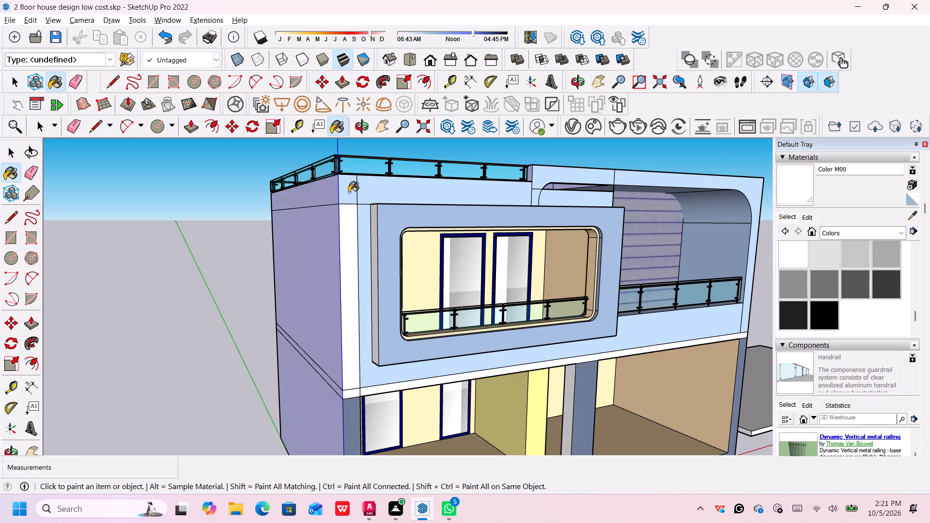
Examine the painted front facade and the whole house from farther away.
{"action": "middle_click_drag", "start_coordinate": [415, 381], "coordinate": [414, 381]}
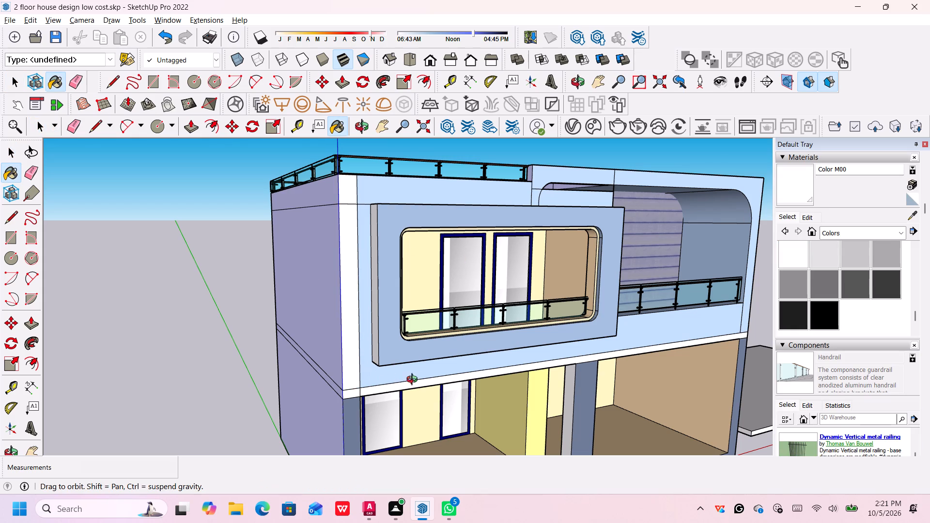
{"action": "middle_click_drag", "start_coordinate": [414, 381], "coordinate": [257, 390]}
{"action": "scroll", "coordinate": [438, 405], "scroll_direction": "down", "scroll_amount": 19}
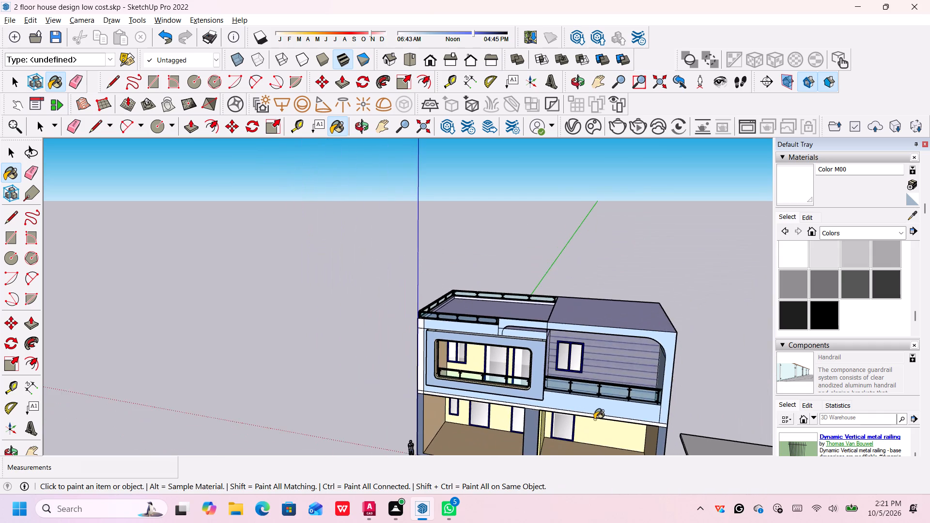
{"action": "scroll", "coordinate": [624, 428], "scroll_direction": "down", "scroll_amount": 7}
{"action": "middle_click_drag", "start_coordinate": [615, 447], "coordinate": [617, 414]}
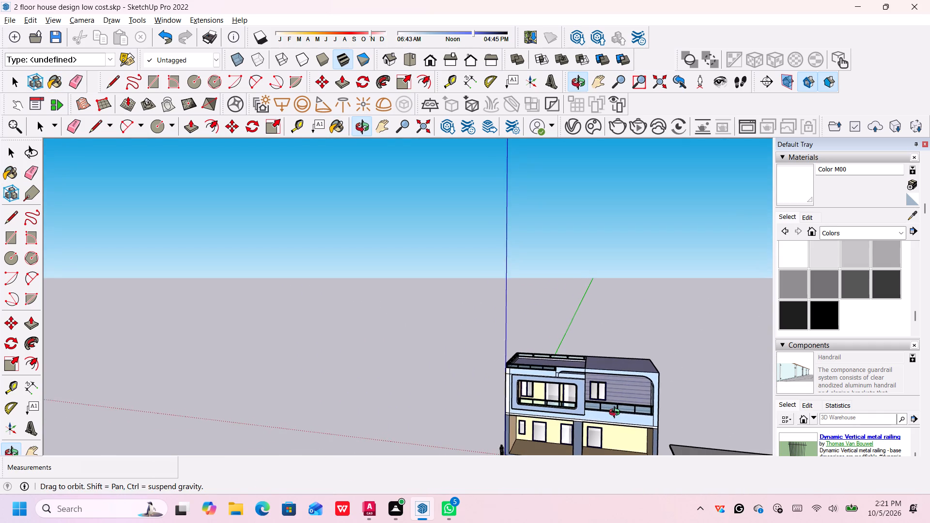
{"action": "middle_click_drag", "start_coordinate": [617, 414], "coordinate": [617, 415]}
{"action": "key", "text": "space"}
{"action": "scroll", "coordinate": [623, 430], "scroll_direction": "down", "scroll_amount": 11}
{"action": "middle_click_drag", "start_coordinate": [658, 420], "coordinate": [645, 396]}
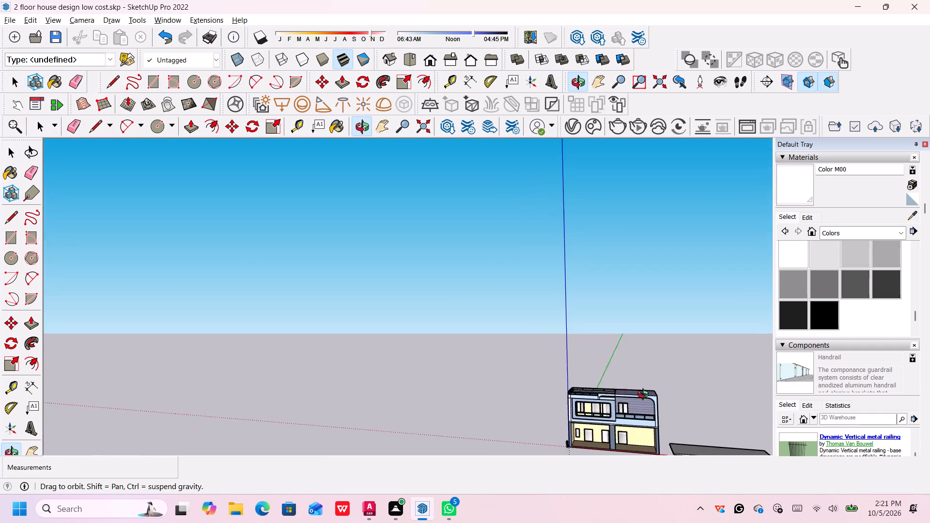
{"action": "middle_click_drag", "start_coordinate": [645, 396], "coordinate": [659, 425]}
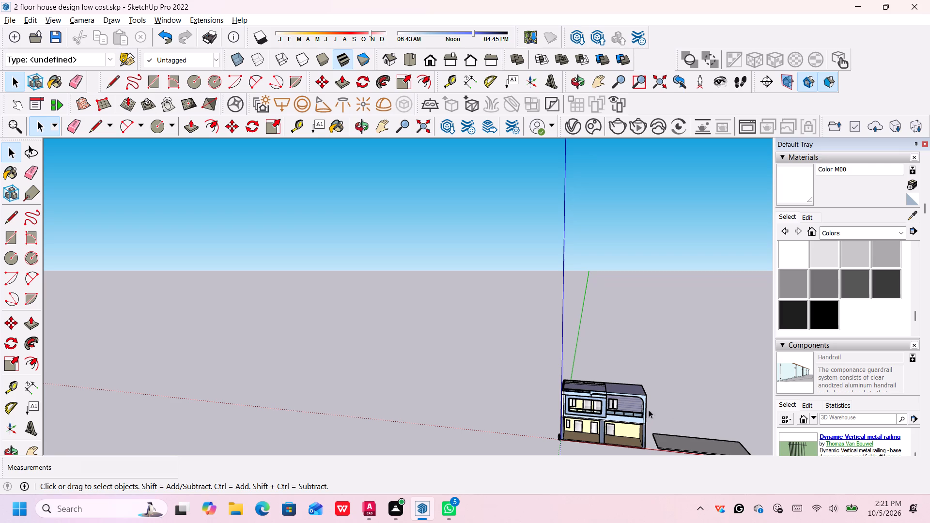
{"action": "middle_click_drag", "start_coordinate": [631, 424], "coordinate": [626, 405]}
{"action": "middle_click_drag", "start_coordinate": [627, 429], "coordinate": [627, 429]}
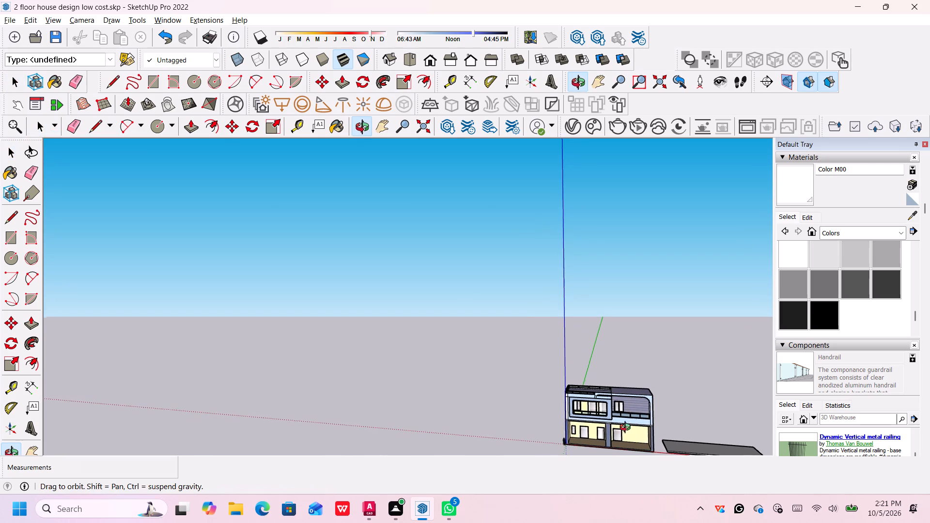
{"action": "middle_click_drag", "start_coordinate": [627, 429], "coordinate": [500, 332]}
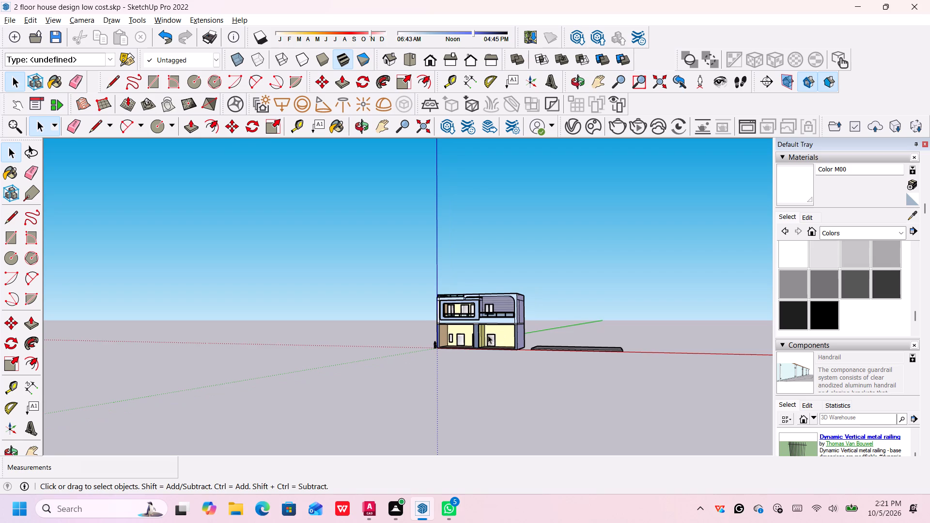
Delete the stray short vertical edge in the gap under the upper facade frame, above the projecting balcony's corner.
{"action": "scroll", "coordinate": [485, 333], "scroll_direction": "up", "scroll_amount": 13}
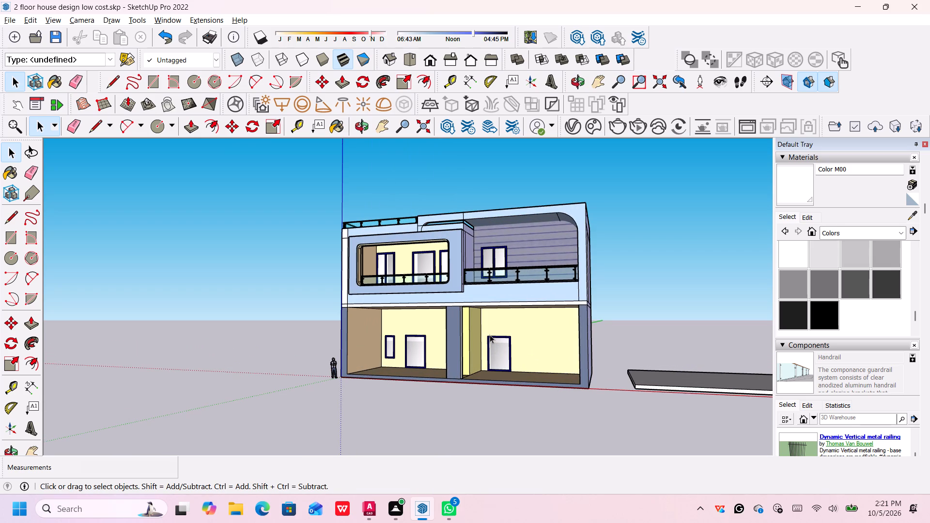
{"action": "scroll", "coordinate": [461, 219], "scroll_direction": "up", "scroll_amount": 13}
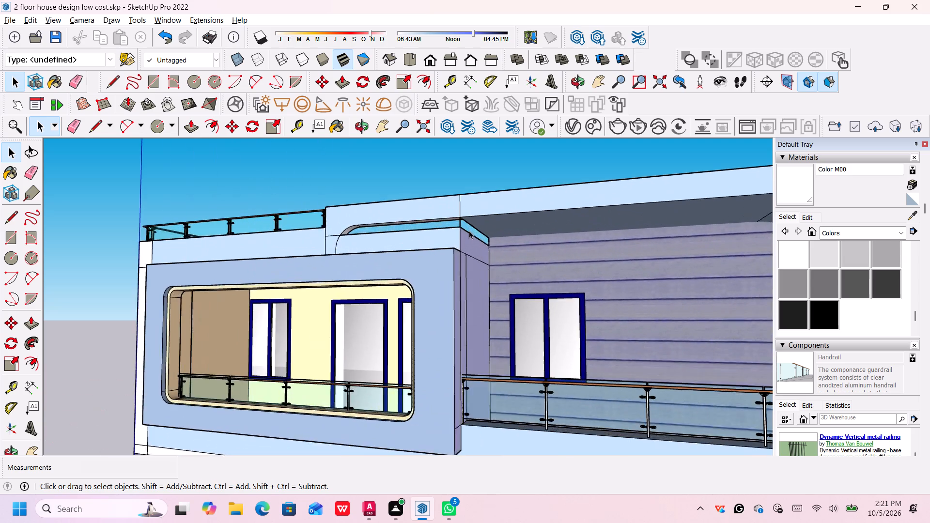
{"action": "scroll", "coordinate": [467, 229], "scroll_direction": "up", "scroll_amount": 6}
{"action": "left_click", "coordinate": [451, 216]}
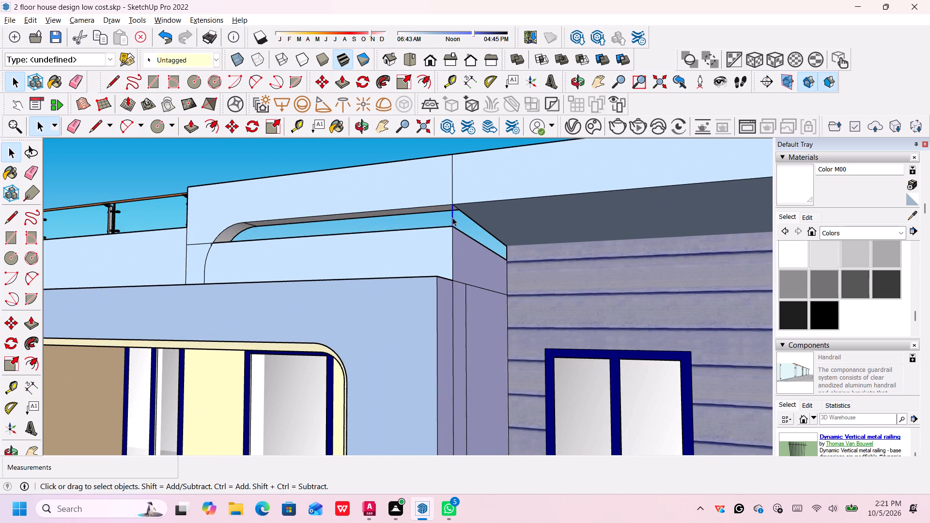
{"action": "key", "text": "Delete"}
Examine the house's front, side and rear walls from all around.
{"action": "scroll", "coordinate": [461, 222], "scroll_direction": "up", "scroll_amount": 3}
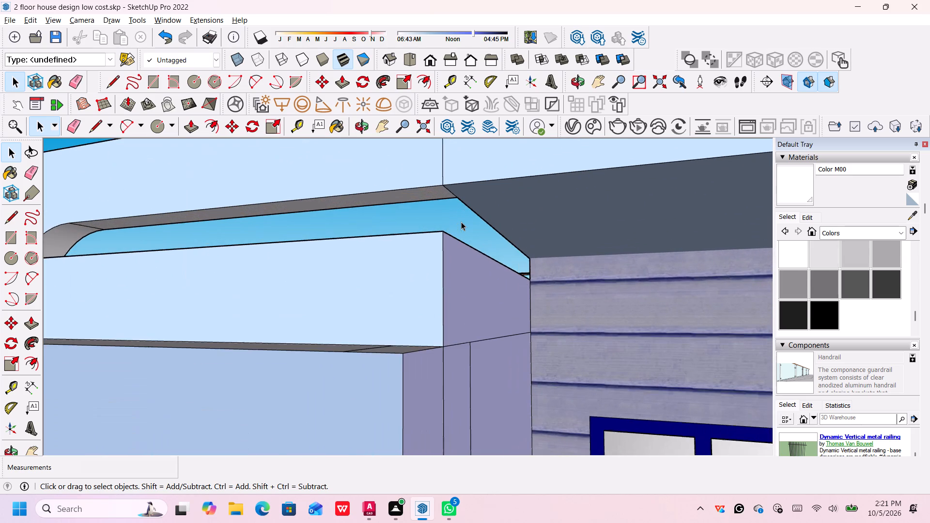
{"action": "scroll", "coordinate": [461, 222], "scroll_direction": "down", "scroll_amount": 19}
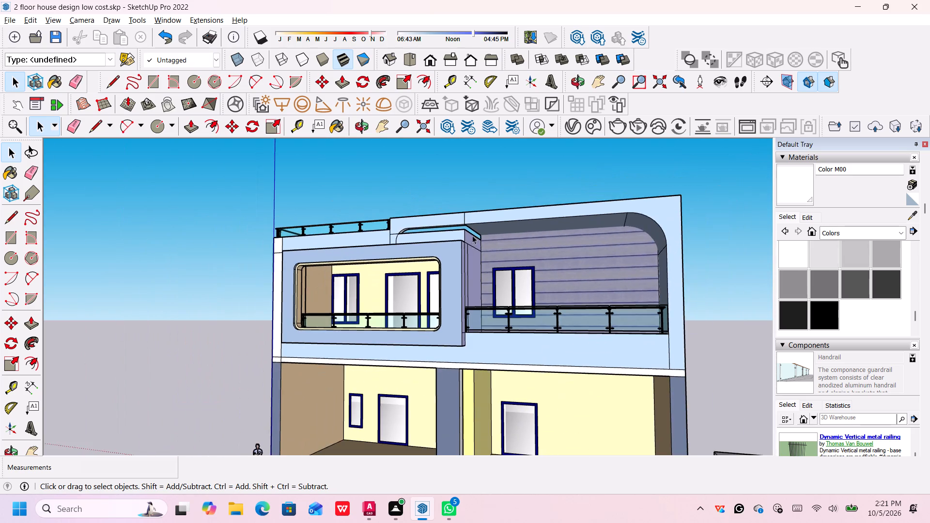
{"action": "middle_click_drag", "start_coordinate": [470, 244], "coordinate": [540, 270]}
{"action": "middle_click_drag", "start_coordinate": [469, 264], "coordinate": [483, 273]}
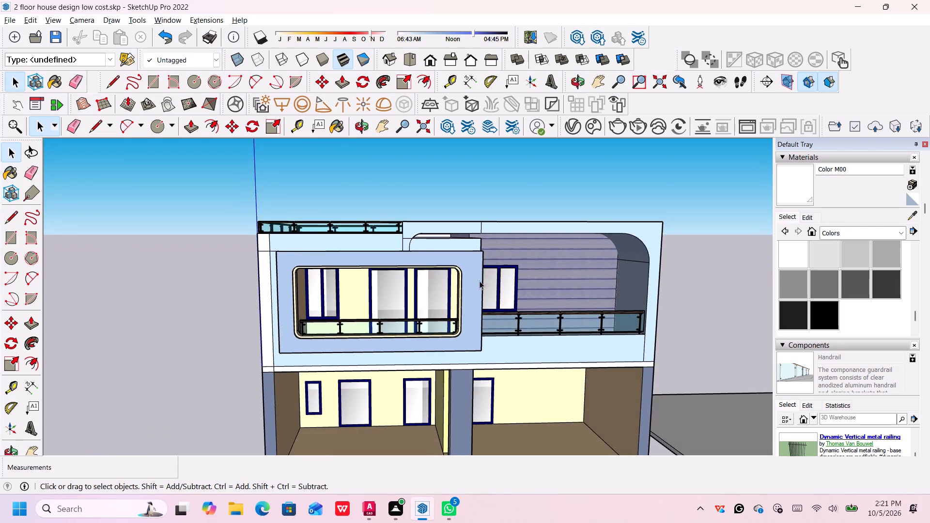
{"action": "scroll", "coordinate": [480, 281], "scroll_direction": "down", "scroll_amount": 12}
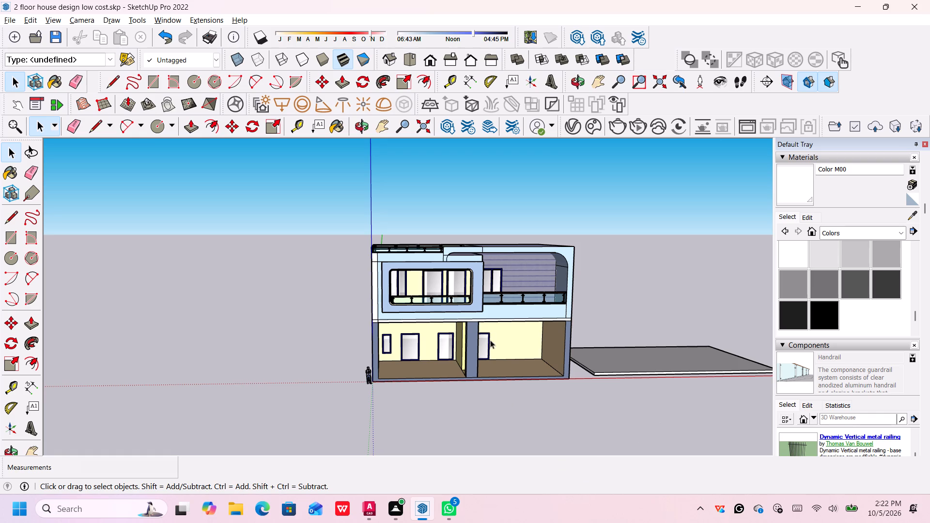
{"action": "middle_click_drag", "start_coordinate": [625, 270], "coordinate": [606, 269]}
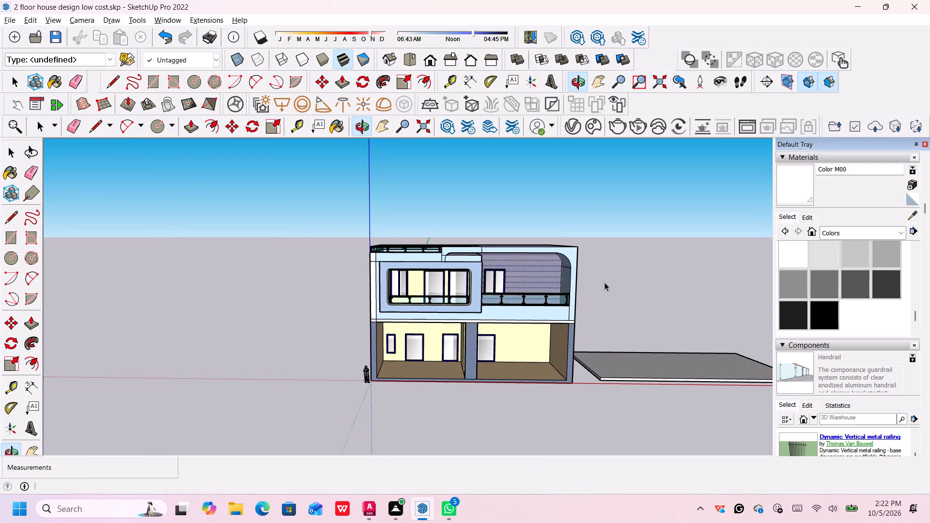
{"action": "scroll", "coordinate": [582, 377], "scroll_direction": "down", "scroll_amount": 1}
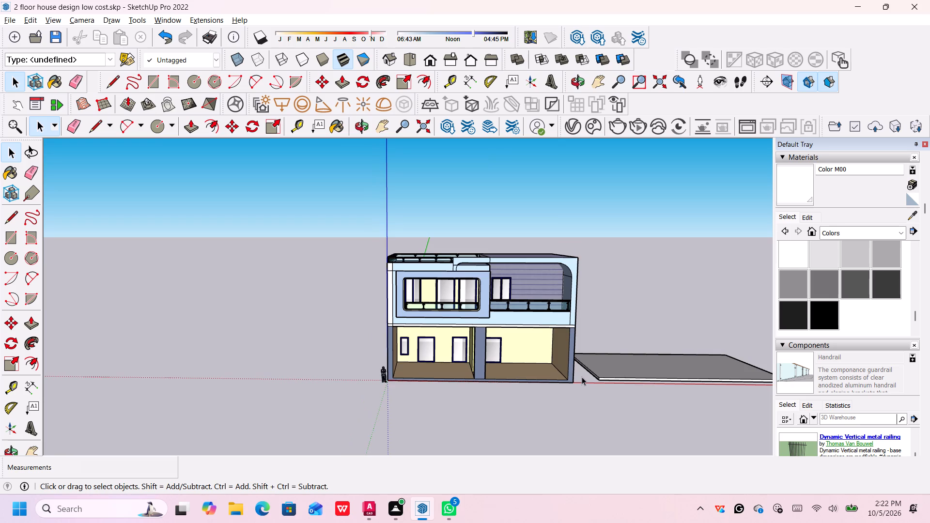
{"action": "scroll", "coordinate": [582, 377], "scroll_direction": "down", "scroll_amount": 1}
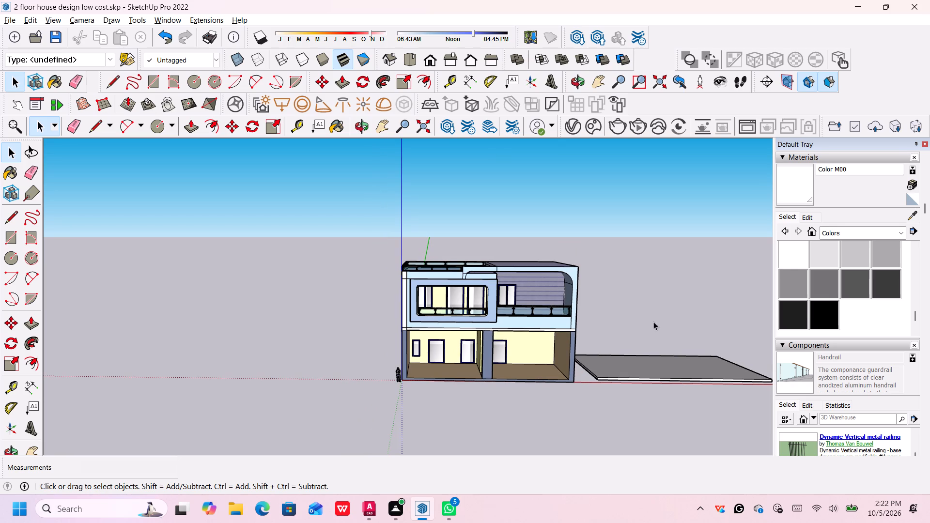
{"action": "middle_click_drag", "start_coordinate": [653, 322], "coordinate": [637, 319]}
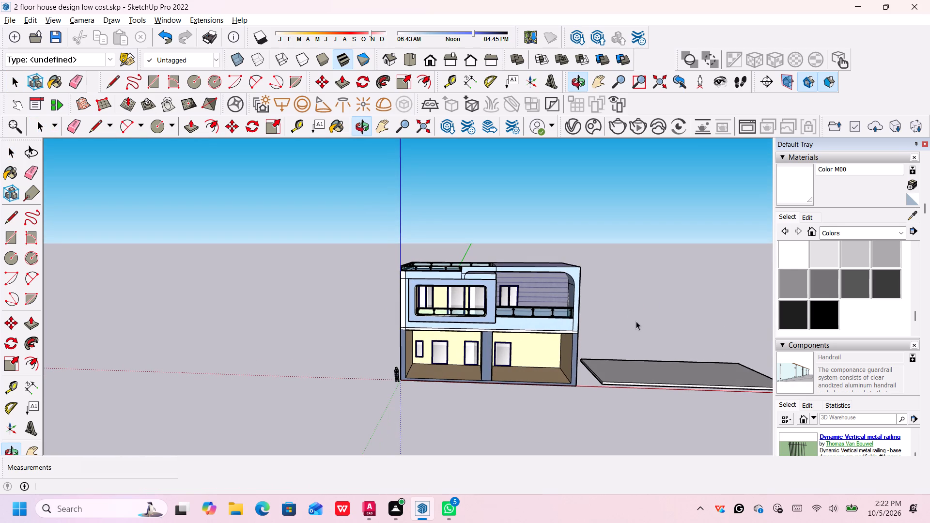
{"action": "middle_click_drag", "start_coordinate": [429, 350], "coordinate": [540, 318]}
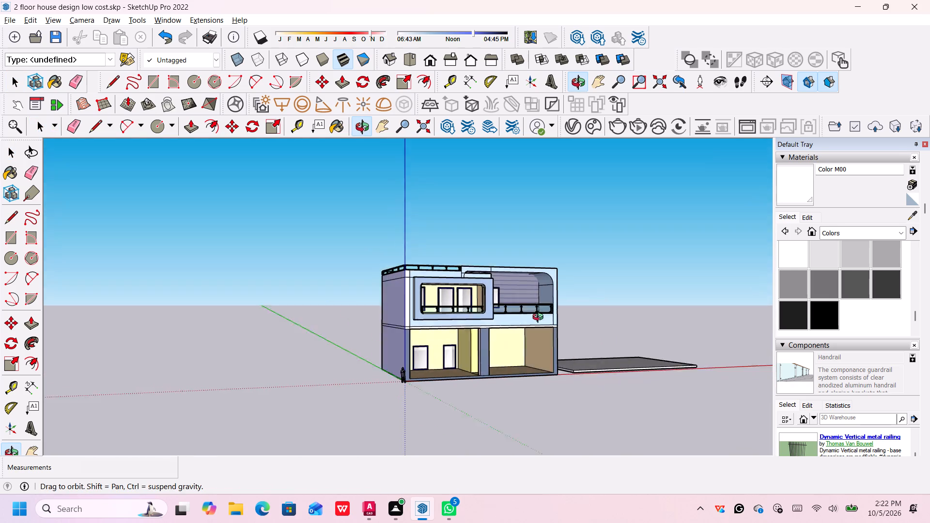
{"action": "middle_click_drag", "start_coordinate": [540, 318], "coordinate": [549, 315]}
{"action": "middle_click_drag", "start_coordinate": [369, 301], "coordinate": [564, 319]}
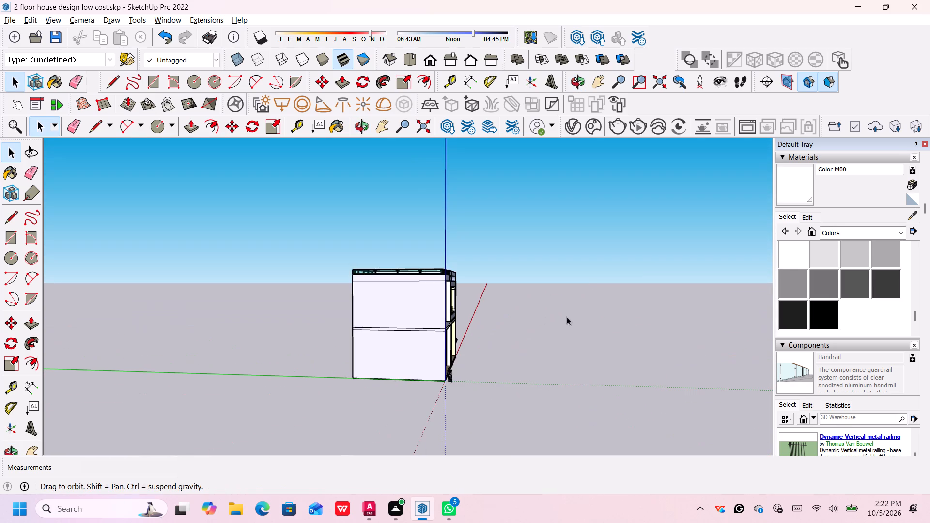
{"action": "middle_click_drag", "start_coordinate": [376, 328], "coordinate": [629, 364]}
{"action": "middle_click_drag", "start_coordinate": [438, 351], "coordinate": [631, 346]}
{"action": "middle_click_drag", "start_coordinate": [471, 351], "coordinate": [639, 346]}
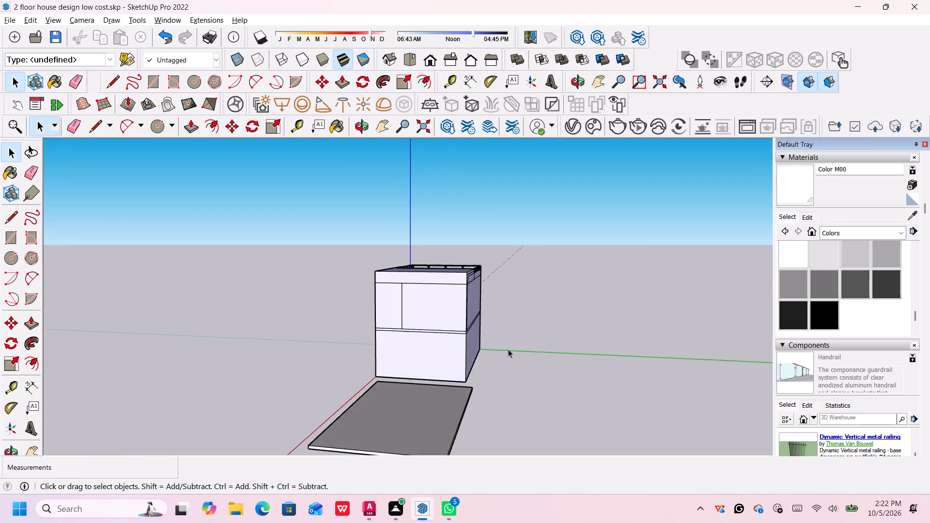
{"action": "middle_click_drag", "start_coordinate": [415, 336], "coordinate": [553, 342]}
{"action": "middle_click_drag", "start_coordinate": [414, 343], "coordinate": [581, 358]}
{"action": "scroll", "coordinate": [401, 337], "scroll_direction": "up", "scroll_amount": 5}
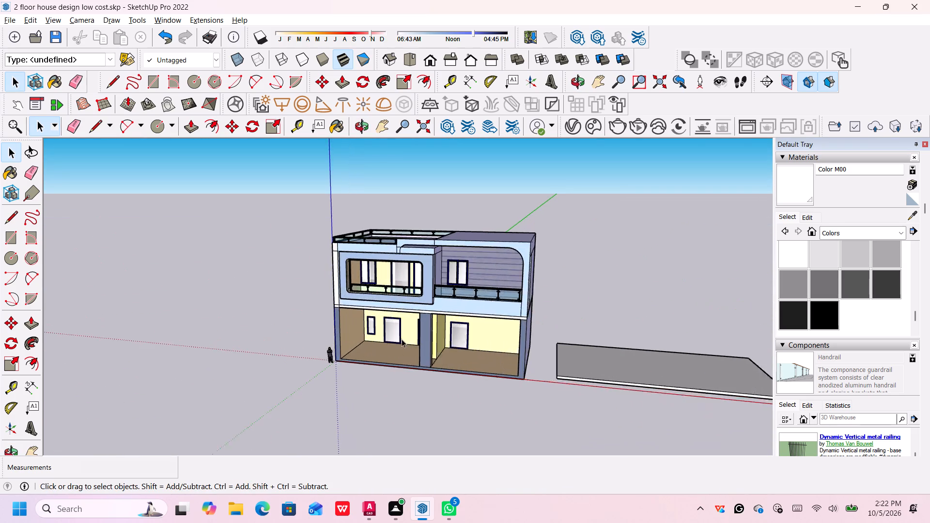
{"action": "scroll", "coordinate": [420, 346], "scroll_direction": "up", "scroll_amount": 5}
{"action": "scroll", "coordinate": [495, 415], "scroll_direction": "down", "scroll_amount": 4}
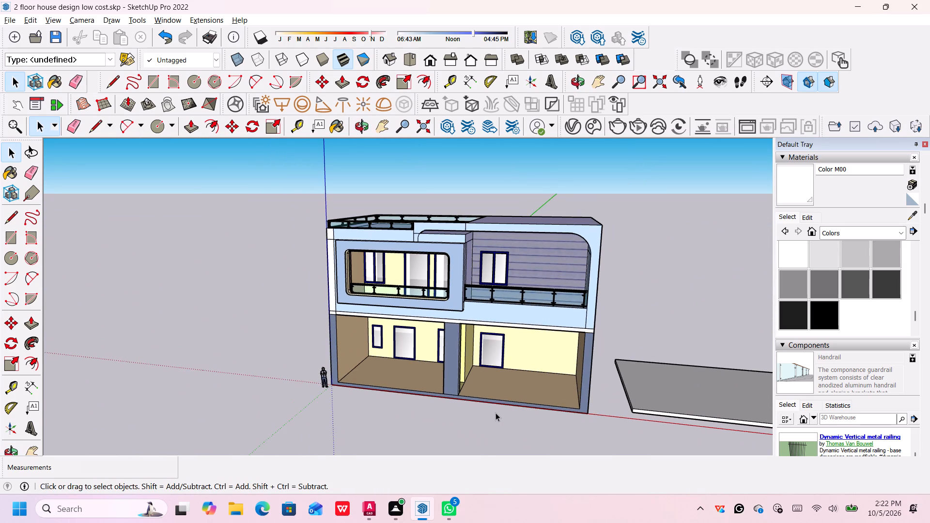
Delete the standing person scale figure beside the house's front corner.
{"action": "middle_click_drag", "start_coordinate": [496, 412], "coordinate": [510, 349]}
{"action": "scroll", "coordinate": [315, 393], "scroll_direction": "up", "scroll_amount": 2}
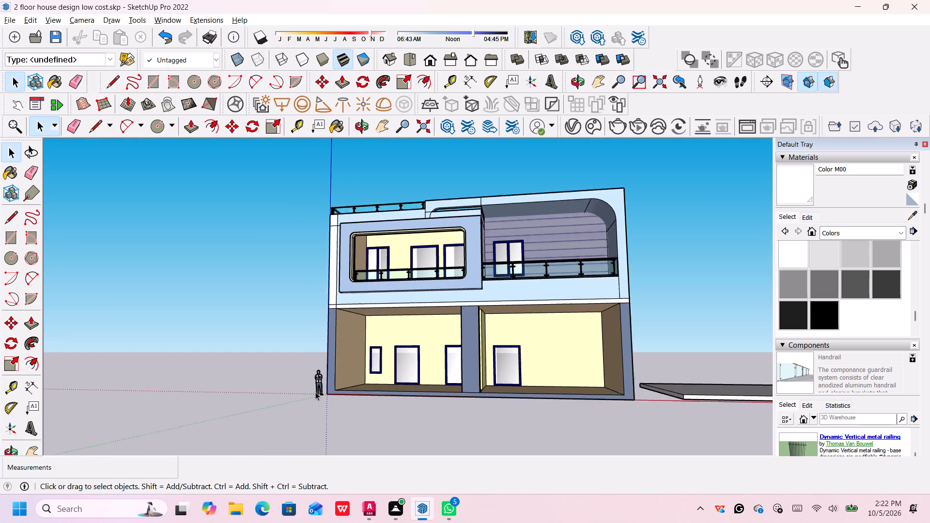
{"action": "scroll", "coordinate": [315, 392], "scroll_direction": "up", "scroll_amount": 8}
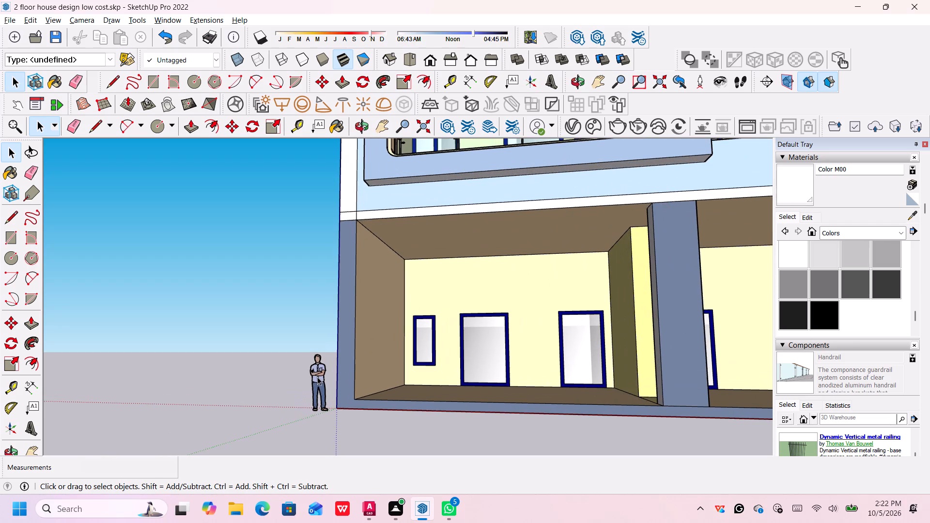
{"action": "scroll", "coordinate": [448, 357], "scroll_direction": "down", "scroll_amount": 4}
{"action": "middle_click_drag", "start_coordinate": [517, 356], "coordinate": [480, 444]}
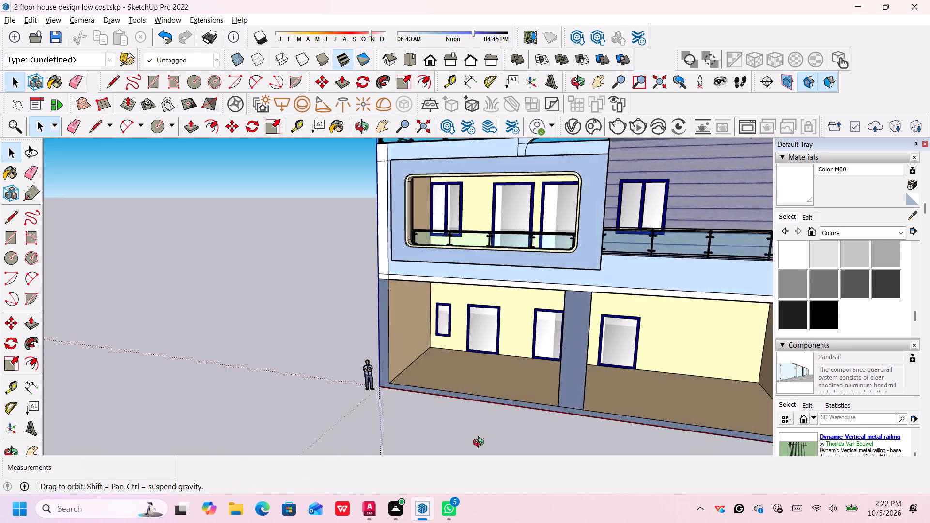
{"action": "middle_click_drag", "start_coordinate": [480, 444], "coordinate": [480, 446]}
{"action": "scroll", "coordinate": [527, 400], "scroll_direction": "down", "scroll_amount": 6}
{"action": "middle_click_drag", "start_coordinate": [546, 413], "coordinate": [599, 402]}
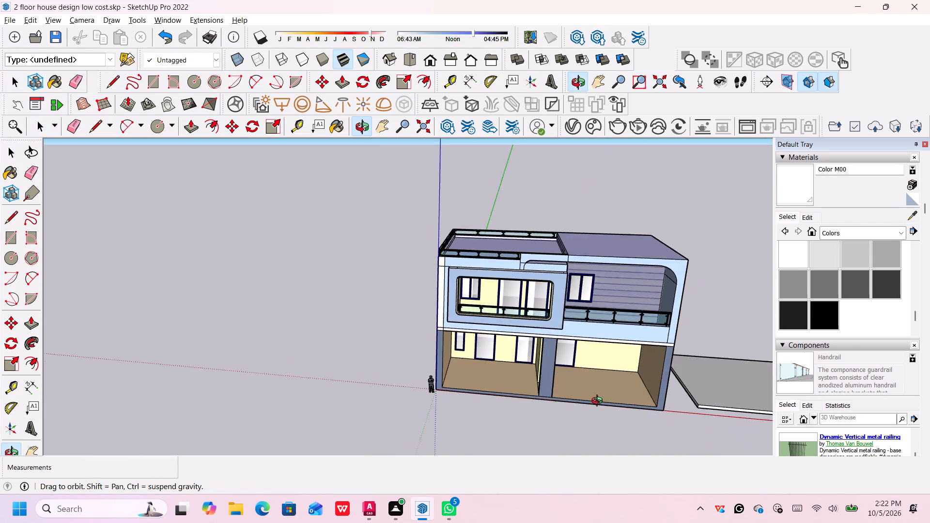
{"action": "middle_click_drag", "start_coordinate": [599, 402], "coordinate": [608, 400]}
{"action": "left_click", "coordinate": [427, 380]}
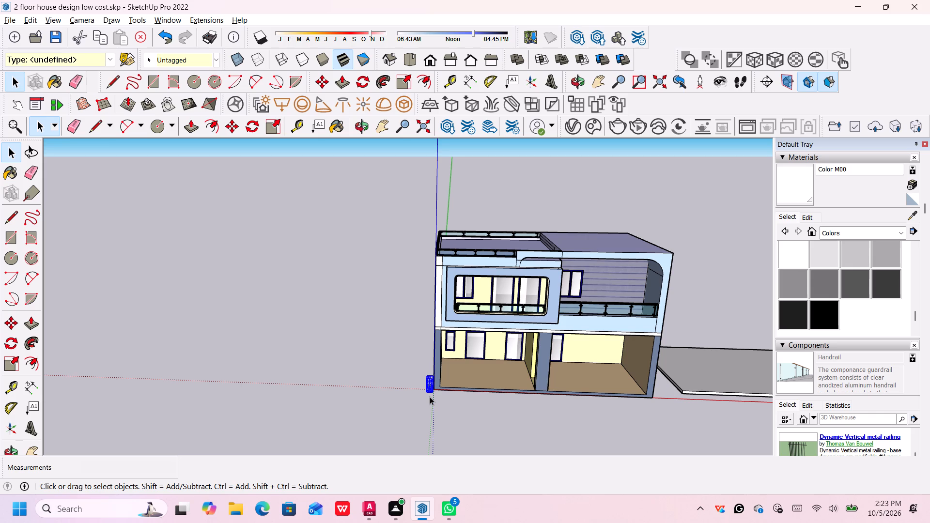
{"action": "key", "text": "Delete"}
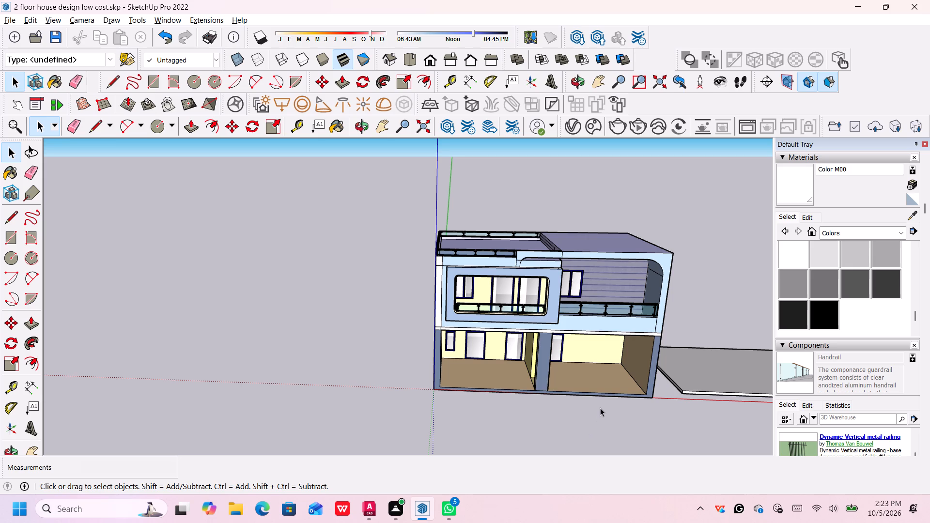
Delete the separate flat grey slab lying beside the house.
{"action": "middle_click_drag", "start_coordinate": [614, 403], "coordinate": [619, 420]}
{"action": "left_click", "coordinate": [708, 371]}
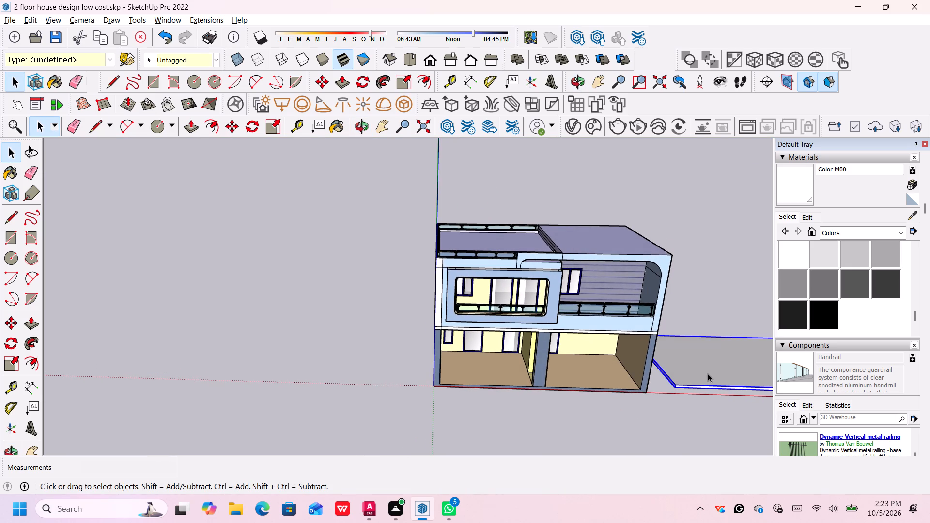
{"action": "key", "text": "Delete"}
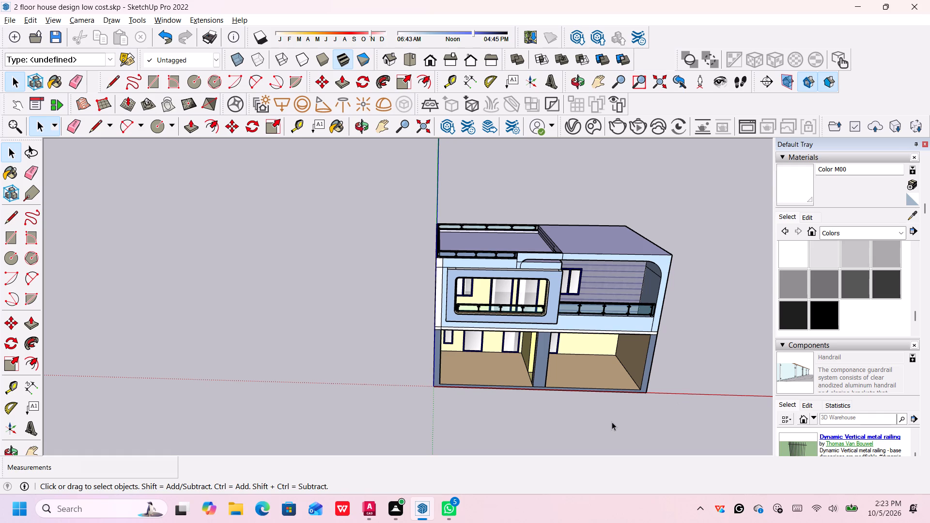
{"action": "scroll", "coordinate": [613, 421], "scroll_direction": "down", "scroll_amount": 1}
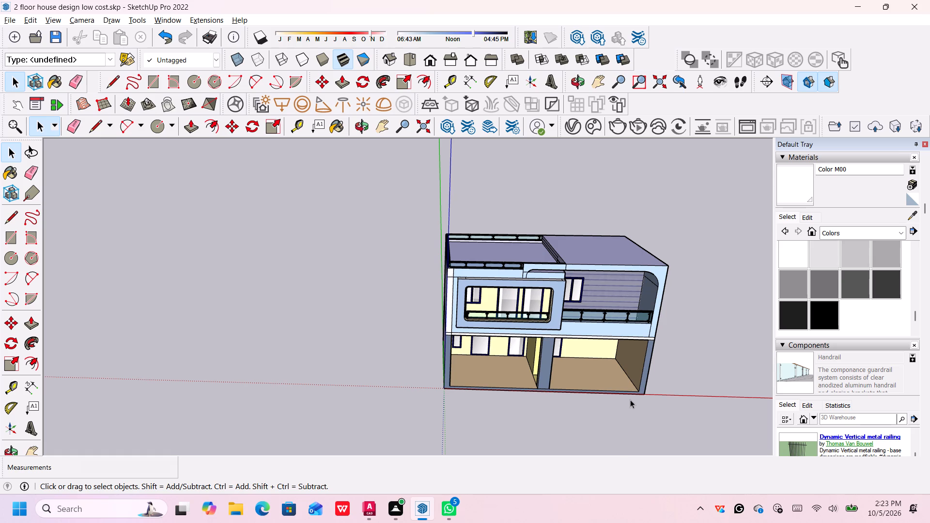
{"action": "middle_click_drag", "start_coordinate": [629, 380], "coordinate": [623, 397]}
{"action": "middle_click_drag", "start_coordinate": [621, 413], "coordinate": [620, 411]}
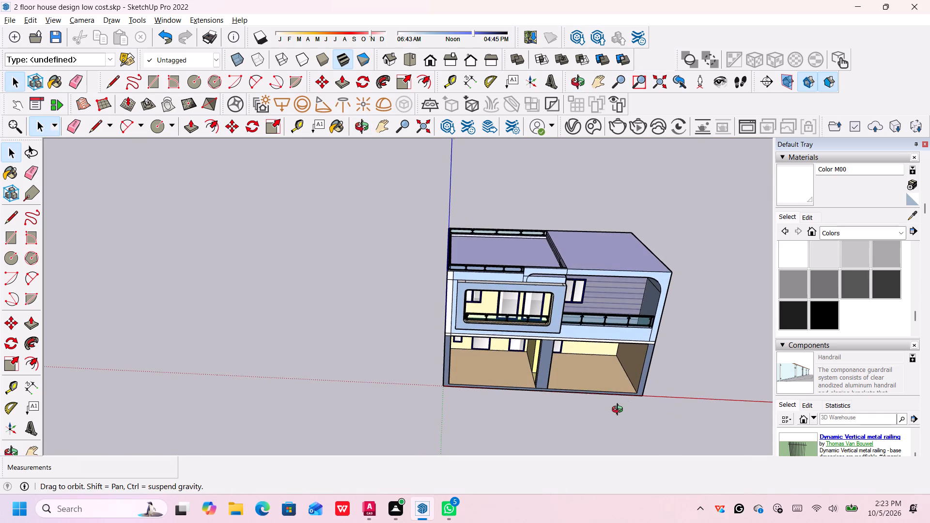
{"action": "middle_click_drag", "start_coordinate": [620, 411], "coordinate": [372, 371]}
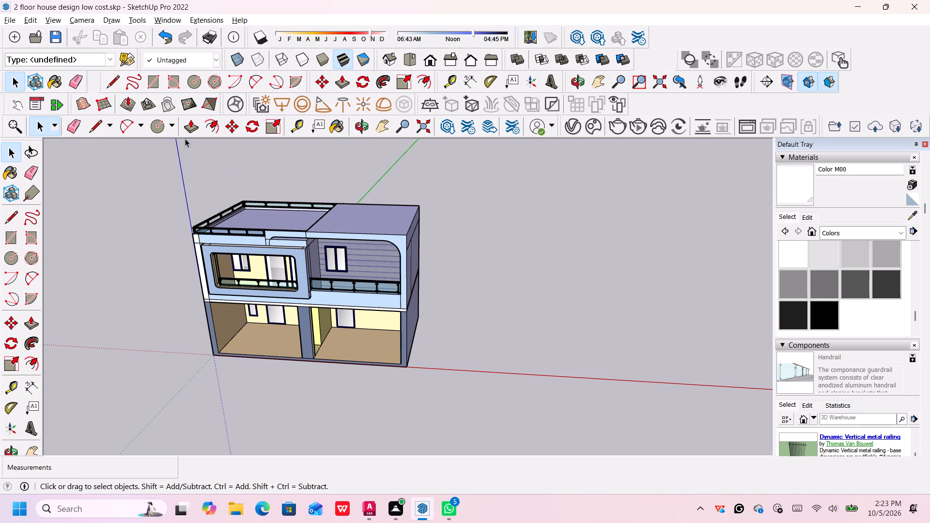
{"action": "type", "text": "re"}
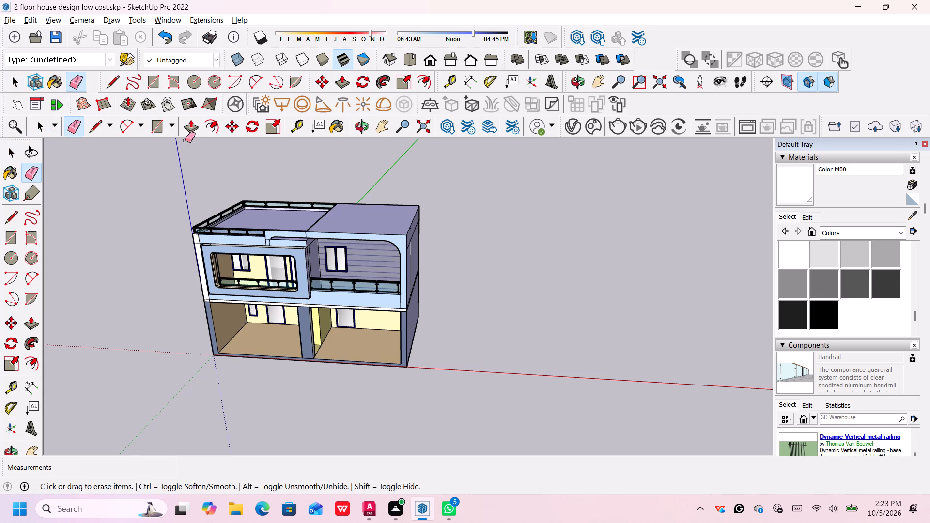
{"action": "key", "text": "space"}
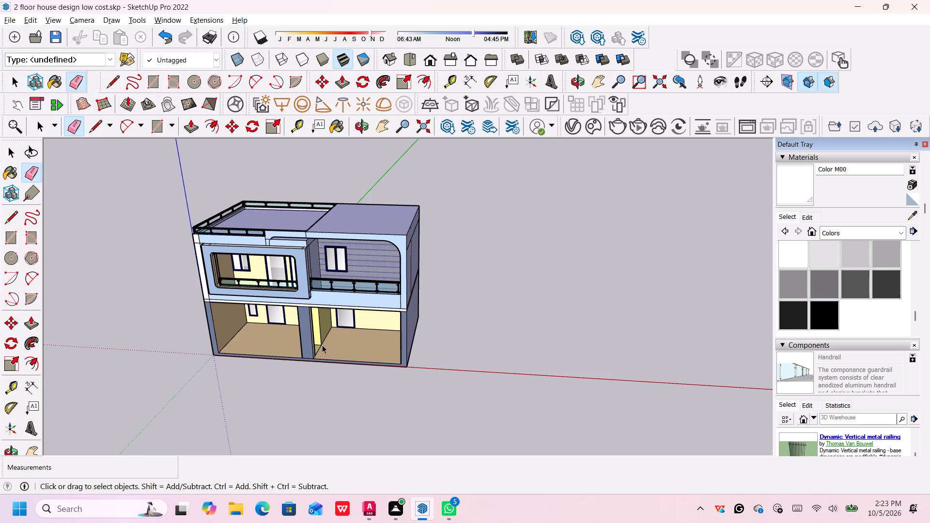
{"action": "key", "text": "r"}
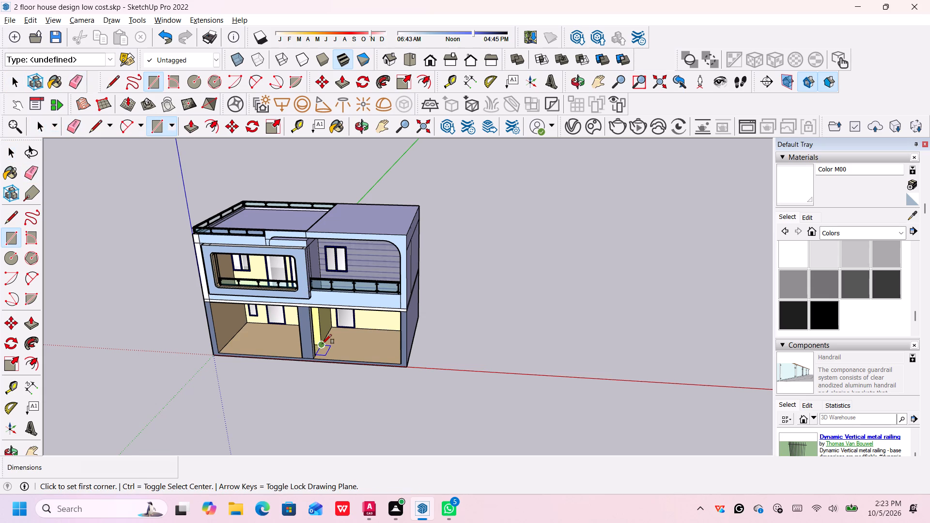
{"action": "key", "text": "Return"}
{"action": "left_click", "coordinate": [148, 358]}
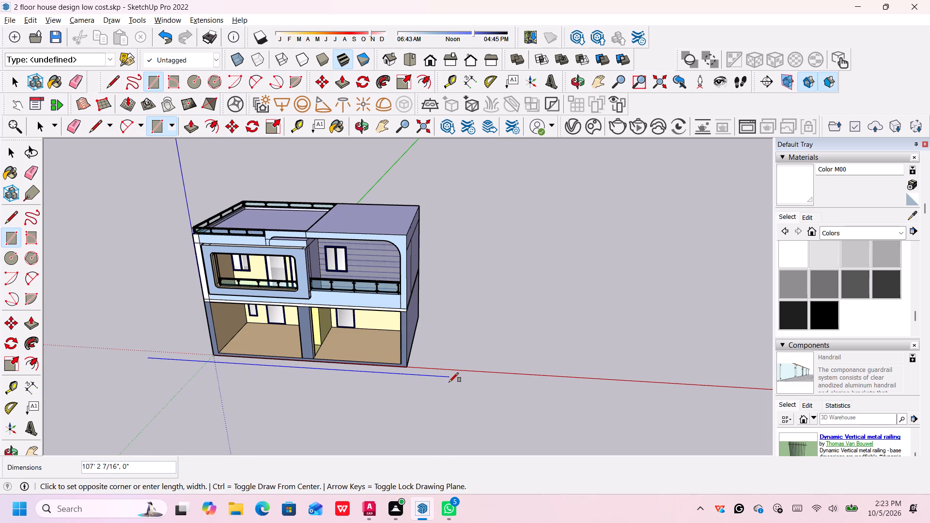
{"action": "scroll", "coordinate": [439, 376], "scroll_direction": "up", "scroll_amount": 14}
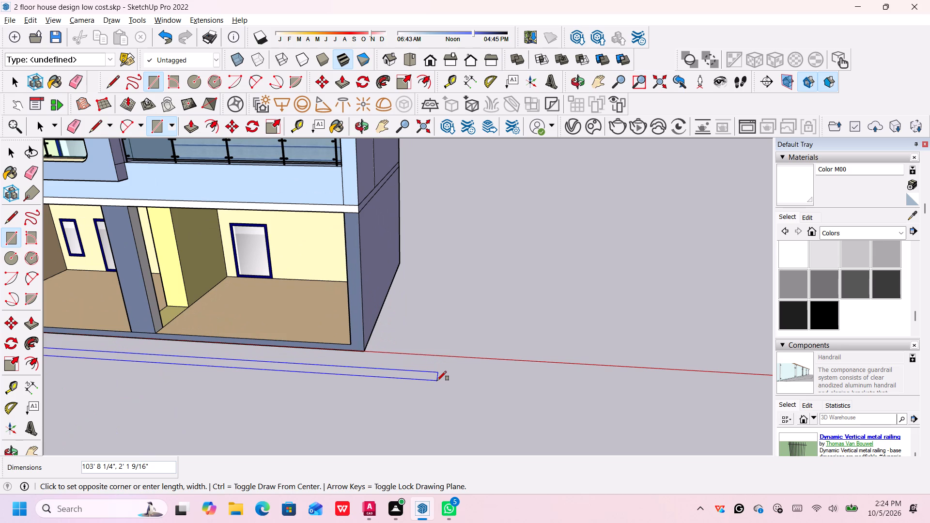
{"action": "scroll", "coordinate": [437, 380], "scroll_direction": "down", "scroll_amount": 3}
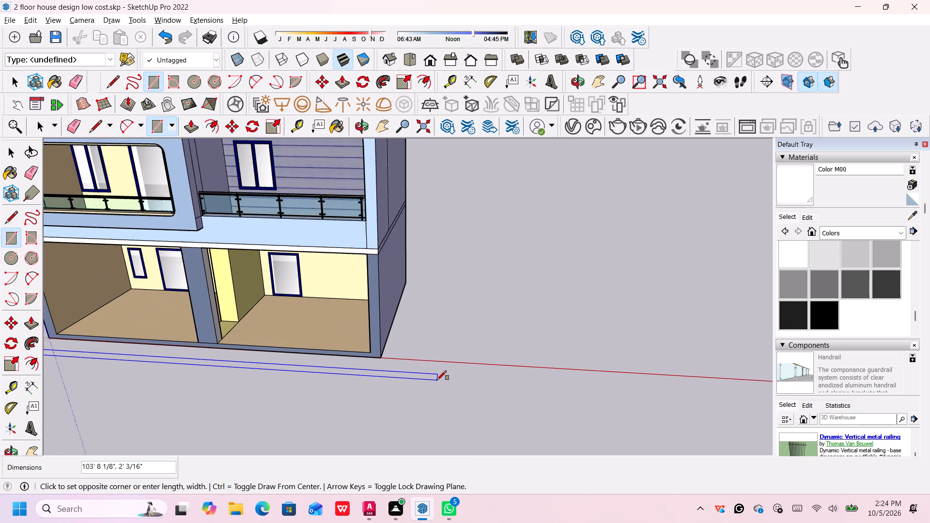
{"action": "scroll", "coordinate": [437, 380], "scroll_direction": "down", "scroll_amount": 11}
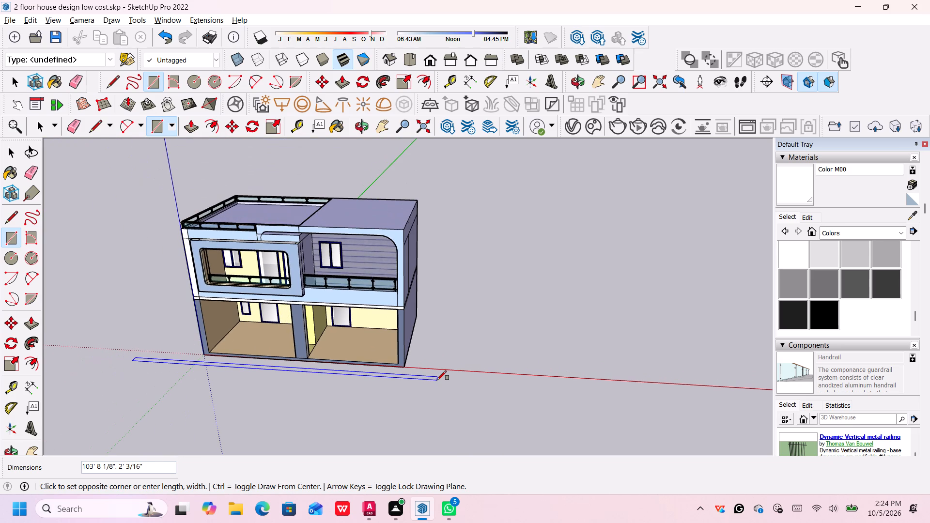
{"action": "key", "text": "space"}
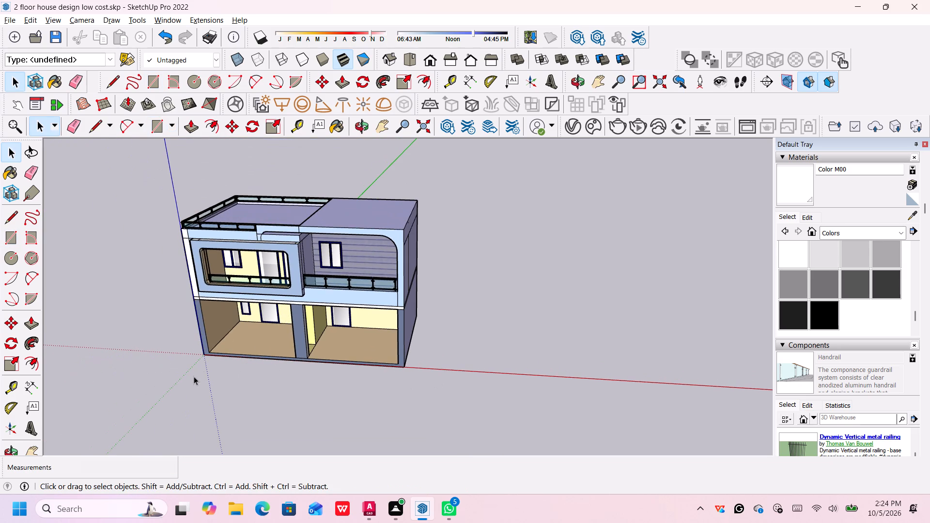
Draw a ground line about 91' long in front of the house, parallel to its front wall and extending past both corners.
{"action": "key", "text": "l"}
{"action": "key", "text": "Return"}
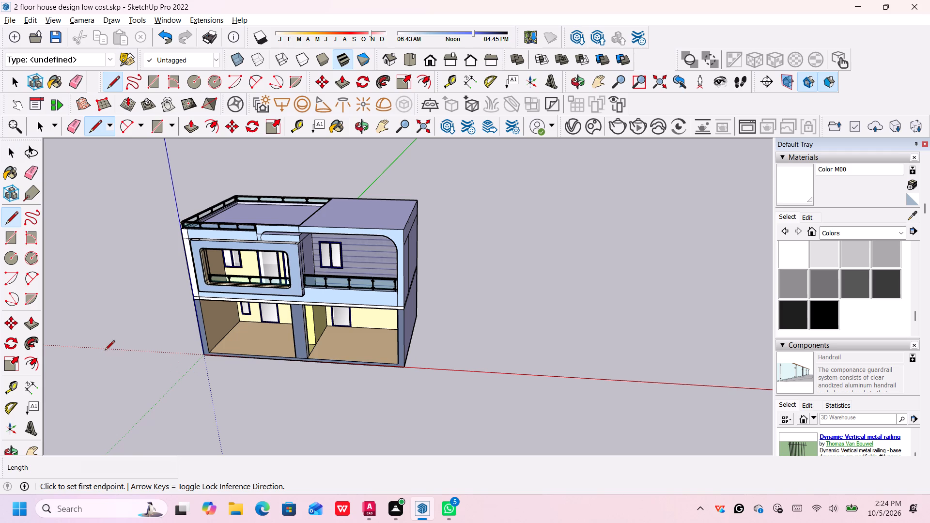
{"action": "left_click", "coordinate": [153, 376]}
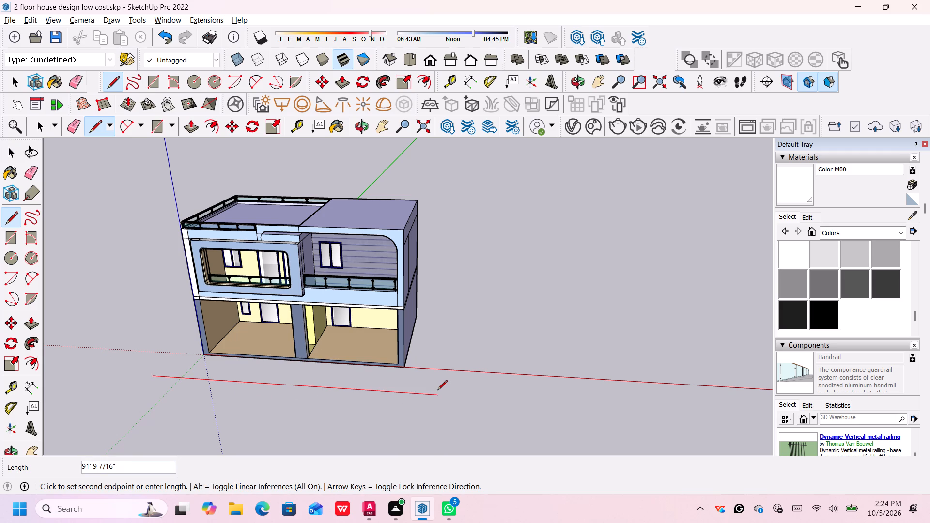
{"action": "left_click", "coordinate": [436, 391]}
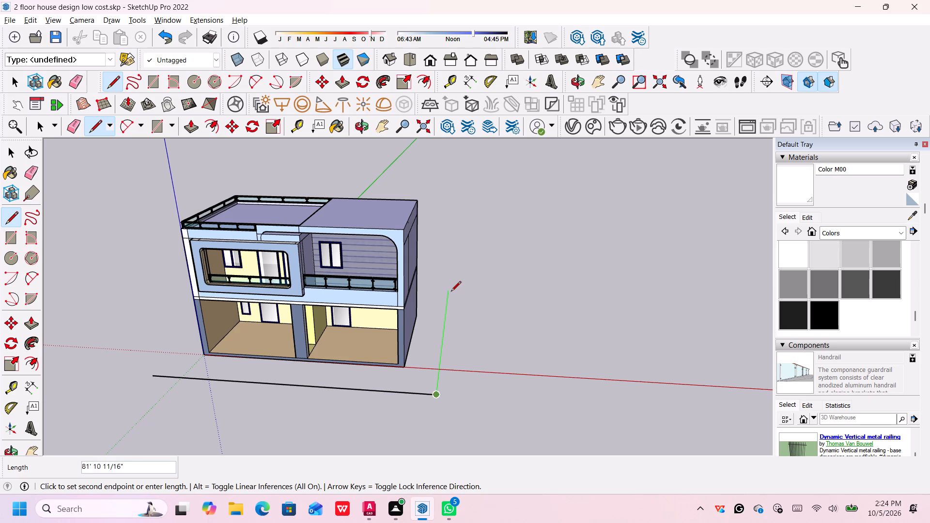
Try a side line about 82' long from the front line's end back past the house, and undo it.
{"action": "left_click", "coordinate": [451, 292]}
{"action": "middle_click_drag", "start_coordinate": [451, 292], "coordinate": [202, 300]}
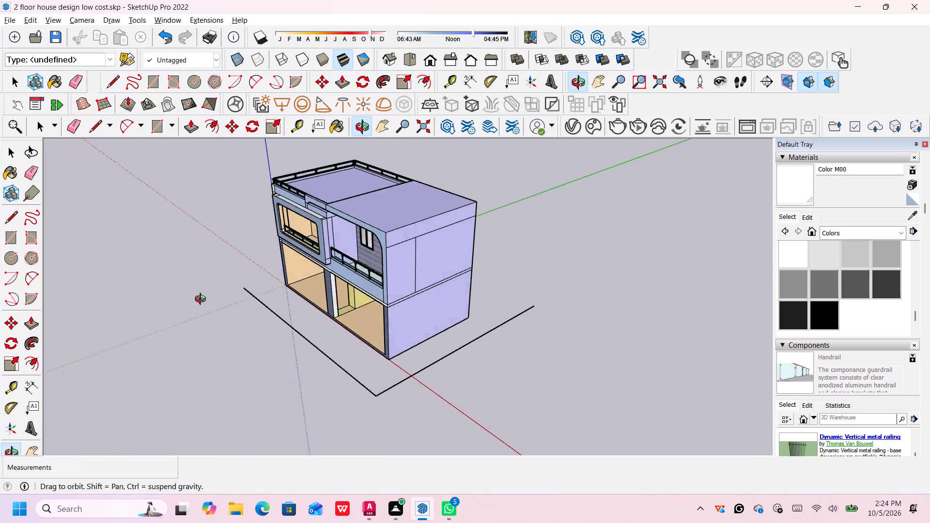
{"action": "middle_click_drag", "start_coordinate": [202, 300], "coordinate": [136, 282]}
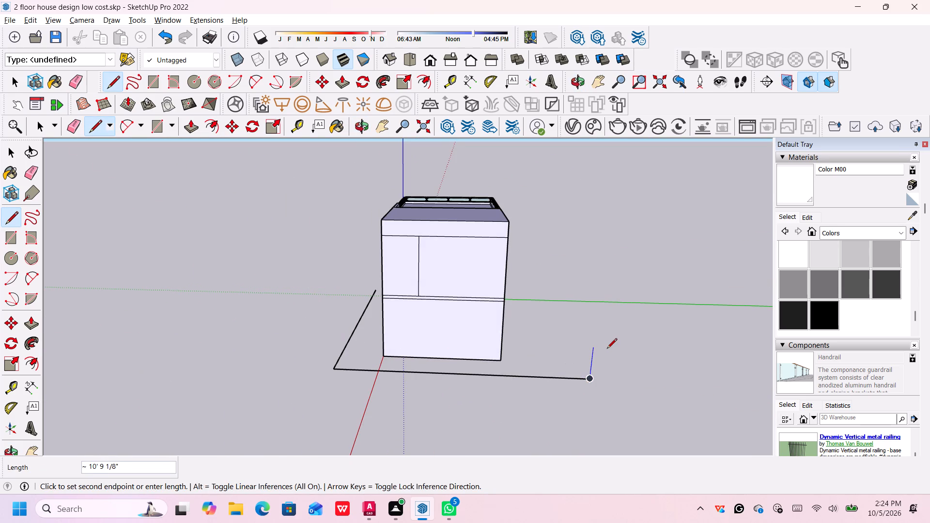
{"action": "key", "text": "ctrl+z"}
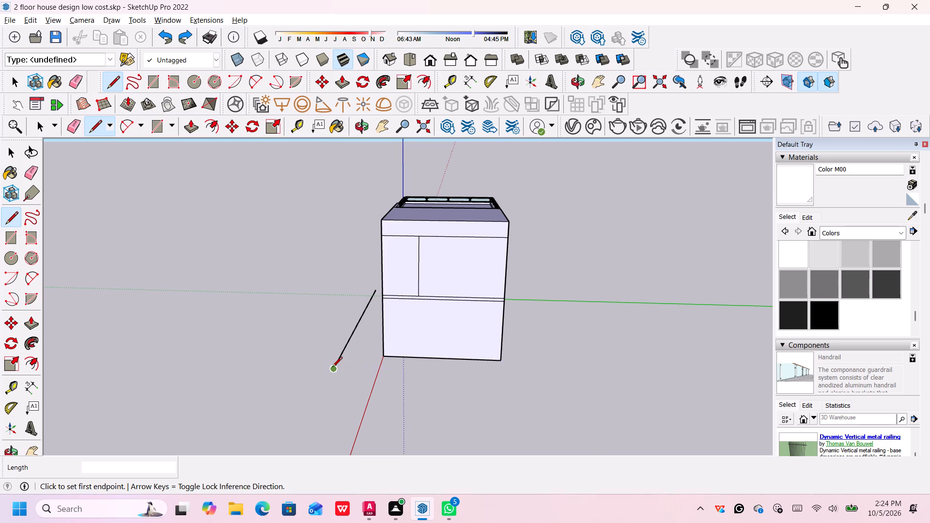
Complete the rectangular ground face around the house with a side line about 68' long, a rear line about 91' long and the closing side line.
{"action": "left_click", "coordinate": [332, 368]}
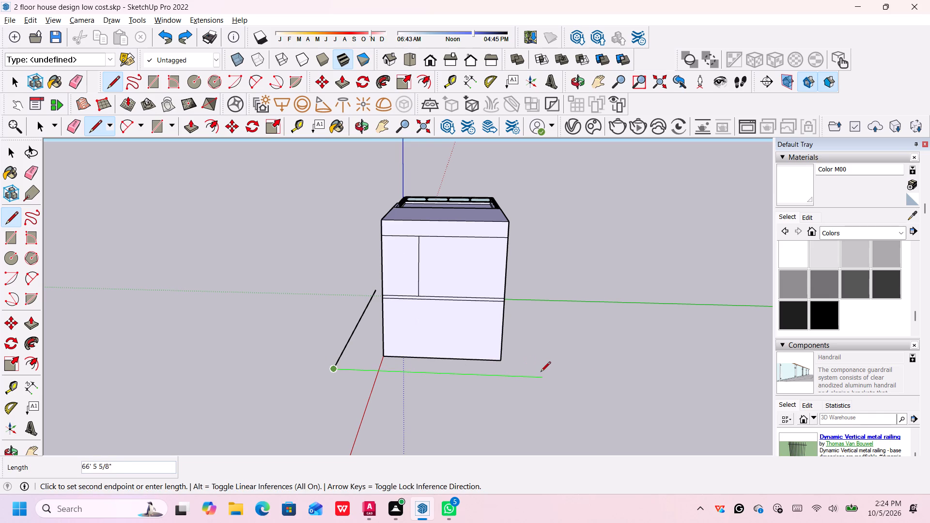
{"action": "left_click", "coordinate": [547, 373]}
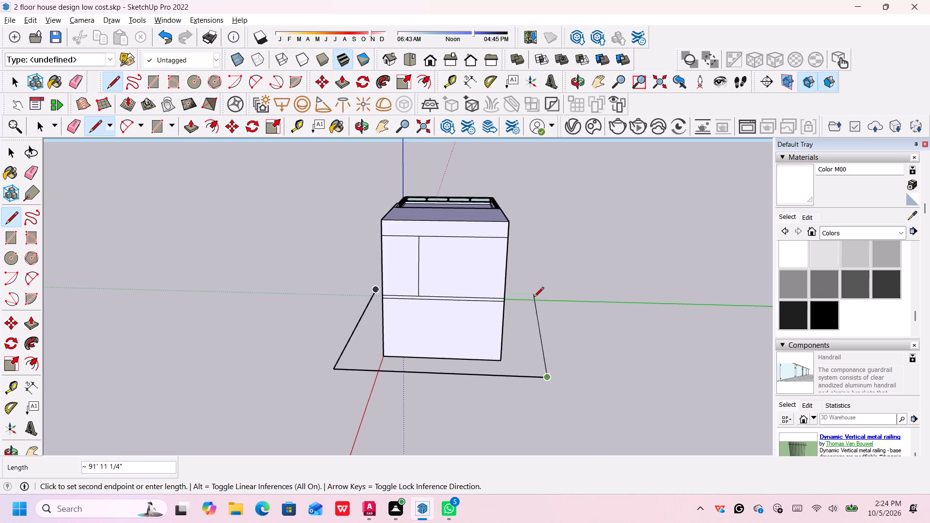
{"action": "middle_click_drag", "start_coordinate": [525, 300], "coordinate": [372, 356]}
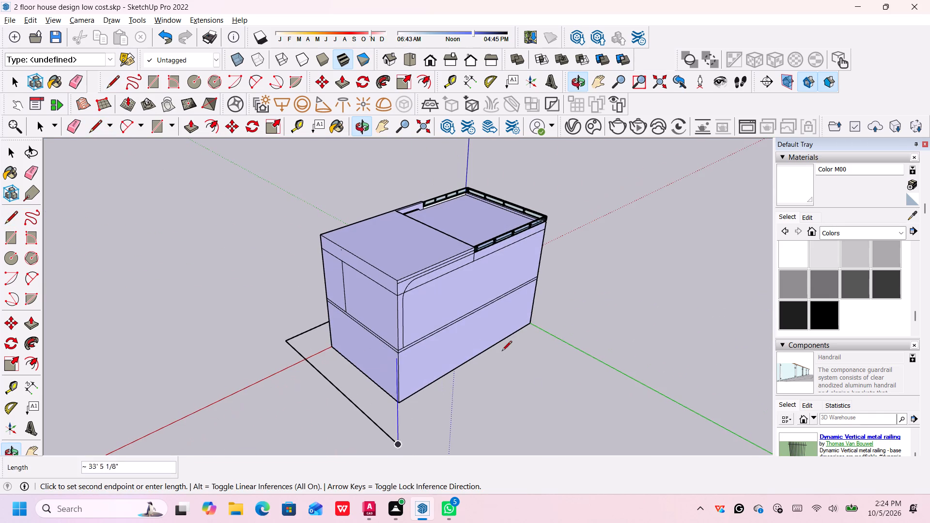
{"action": "middle_click_drag", "start_coordinate": [572, 330], "coordinate": [564, 329]}
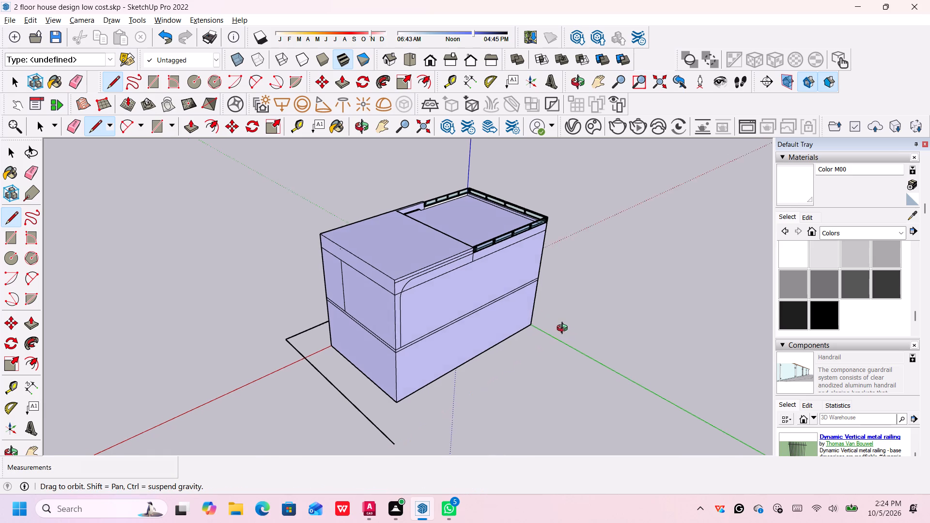
{"action": "middle_click_drag", "start_coordinate": [564, 329], "coordinate": [334, 363]}
{"action": "scroll", "coordinate": [508, 451], "scroll_direction": "down", "scroll_amount": 1}
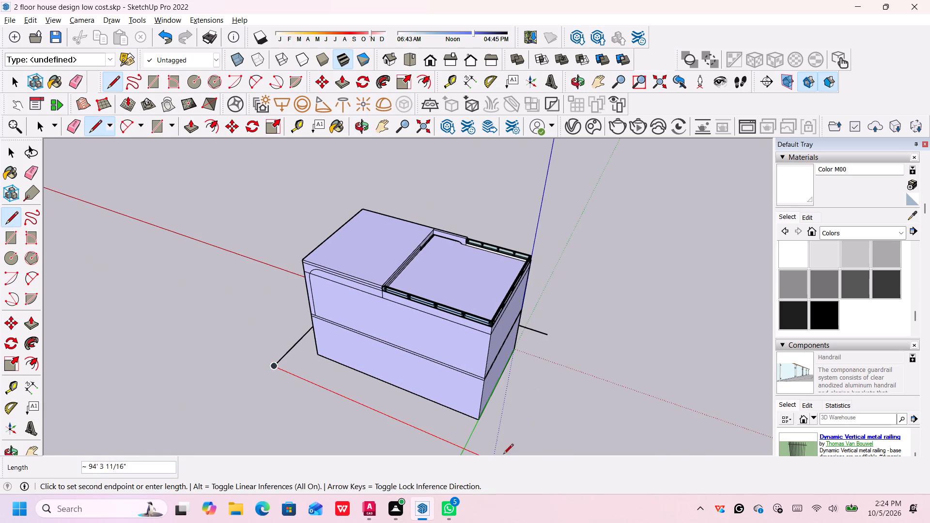
{"action": "scroll", "coordinate": [500, 438], "scroll_direction": "down", "scroll_amount": 3}
{"action": "middle_click_drag", "start_coordinate": [500, 438], "coordinate": [484, 408]}
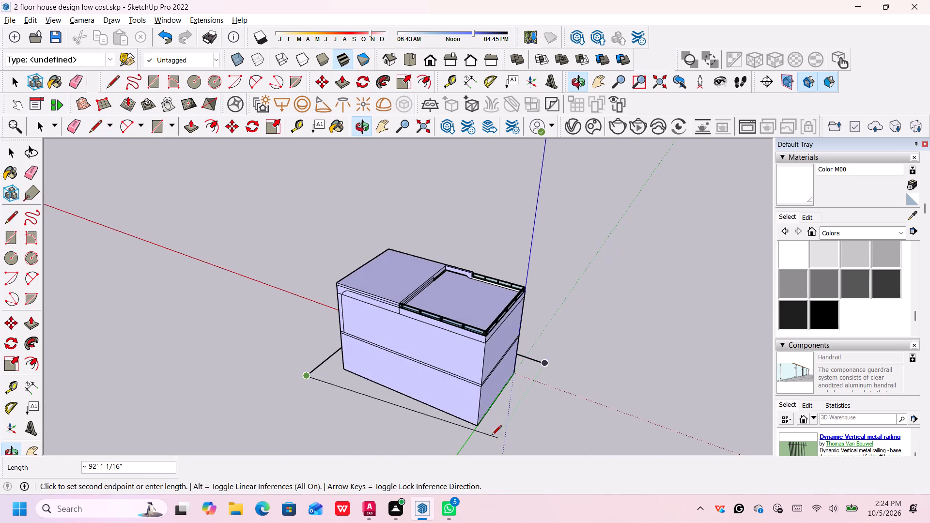
{"action": "middle_click", "coordinate": [493, 441]}
{"action": "scroll", "coordinate": [494, 446], "scroll_direction": "down", "scroll_amount": 5}
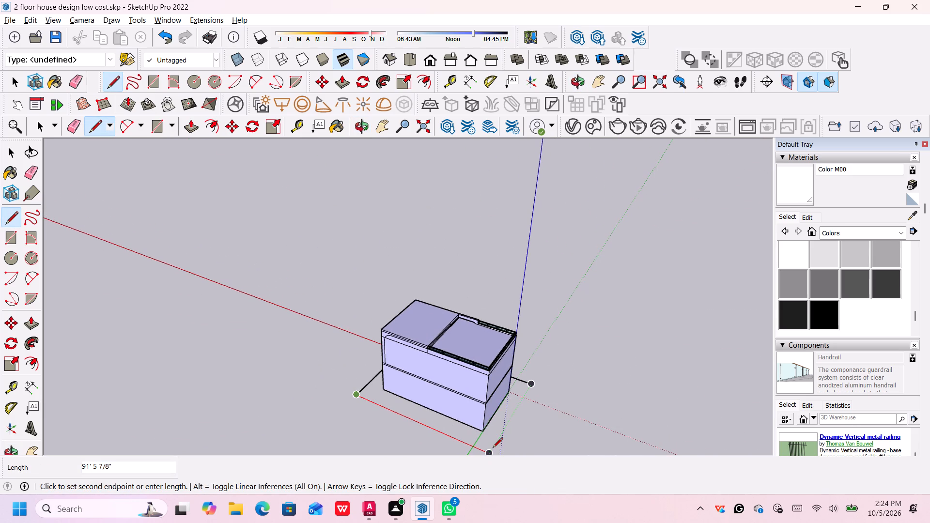
{"action": "left_click", "coordinate": [493, 448]}
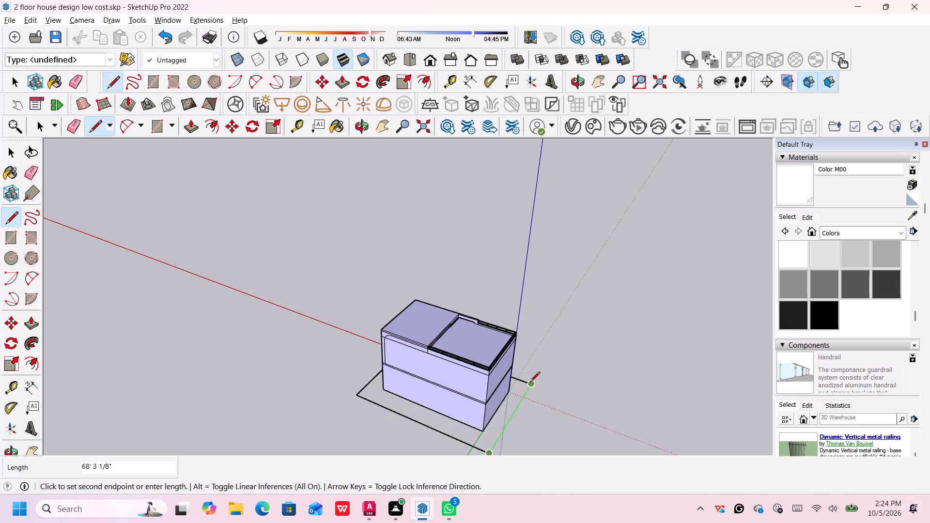
{"action": "left_click", "coordinate": [530, 383]}
{"action": "scroll", "coordinate": [528, 392], "scroll_direction": "down", "scroll_amount": 5}
{"action": "key", "text": "space"}
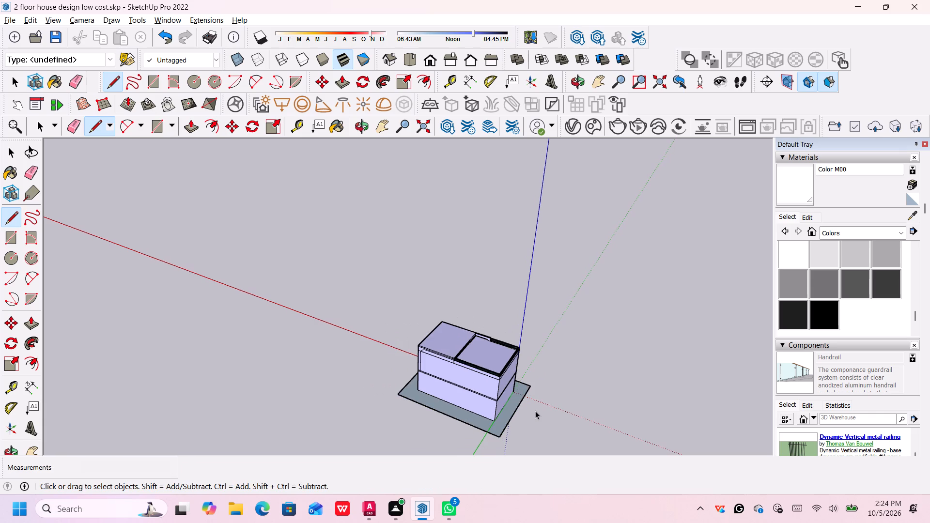
Examine the house and the ground face around its base from the front at several angles and distances.
{"action": "scroll", "coordinate": [535, 411], "scroll_direction": "down", "scroll_amount": 4}
{"action": "middle_click_drag", "start_coordinate": [536, 412], "coordinate": [99, 334]}
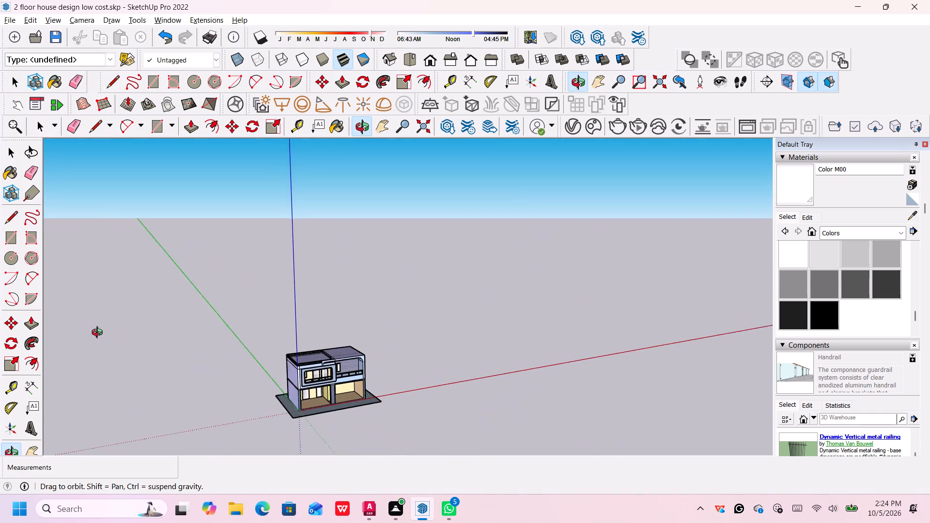
{"action": "middle_click_drag", "start_coordinate": [99, 334], "coordinate": [96, 333]}
{"action": "scroll", "coordinate": [288, 396], "scroll_direction": "up", "scroll_amount": 6}
{"action": "scroll", "coordinate": [322, 442], "scroll_direction": "up", "scroll_amount": 5}
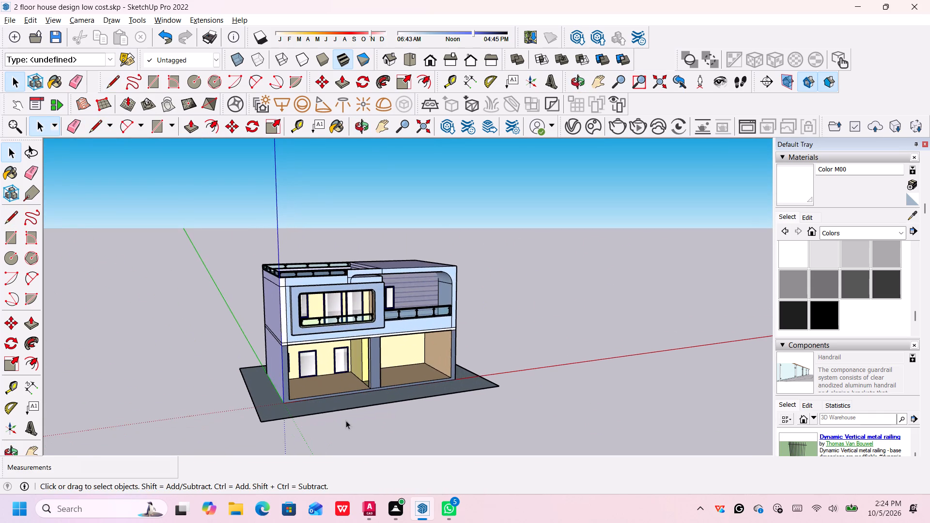
{"action": "middle_click", "coordinate": [346, 419]}
{"action": "middle_click_drag", "start_coordinate": [373, 431], "coordinate": [273, 447]}
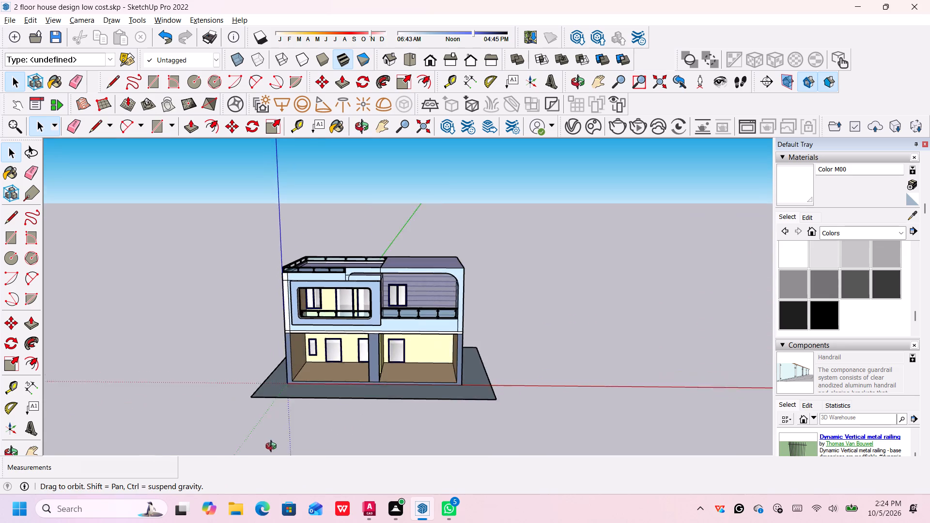
{"action": "middle_click_drag", "start_coordinate": [273, 447], "coordinate": [270, 452]}
{"action": "scroll", "coordinate": [349, 403], "scroll_direction": "up", "scroll_amount": 5}
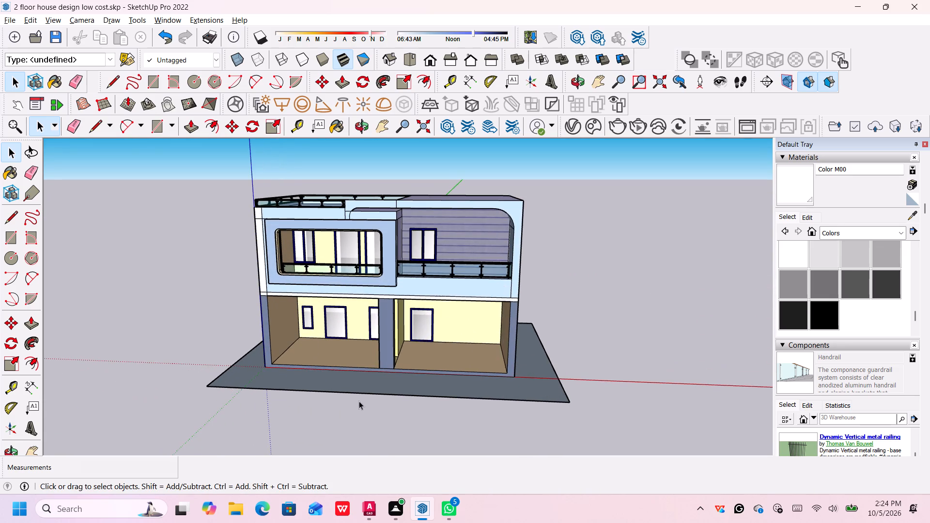
{"action": "middle_click_drag", "start_coordinate": [359, 401], "coordinate": [363, 429]}
{"action": "middle_click", "coordinate": [363, 429]}
{"action": "scroll", "coordinate": [311, 385], "scroll_direction": "up", "scroll_amount": 3}
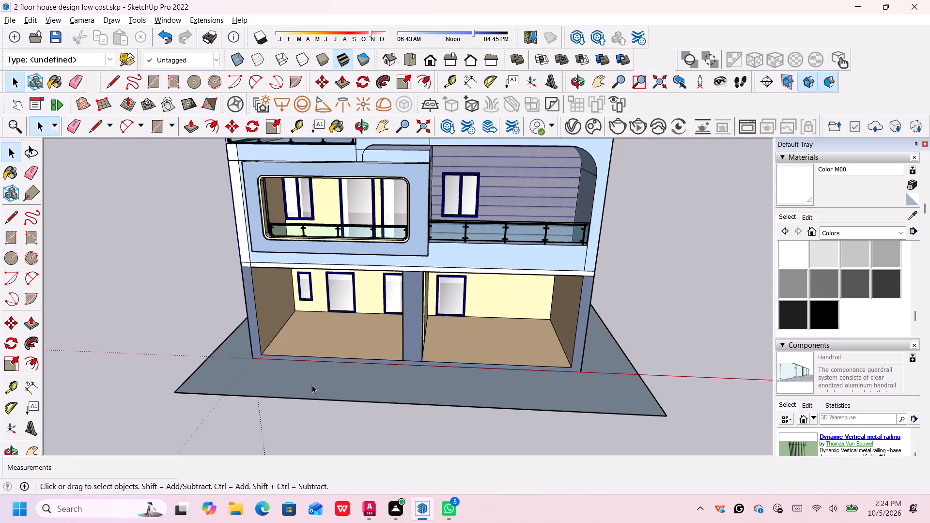
{"action": "middle_click_drag", "start_coordinate": [339, 416], "coordinate": [334, 404]}
{"action": "middle_click_drag", "start_coordinate": [333, 401], "coordinate": [333, 396]}
{"action": "middle_click", "coordinate": [333, 396]}
{"action": "scroll", "coordinate": [337, 402], "scroll_direction": "down", "scroll_amount": 6}
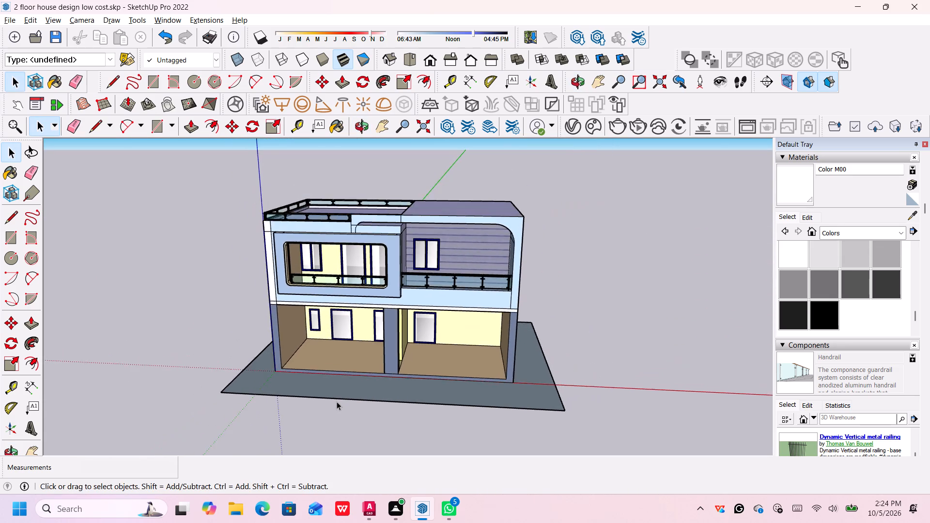
{"action": "scroll", "coordinate": [337, 402], "scroll_direction": "down", "scroll_amount": 10}
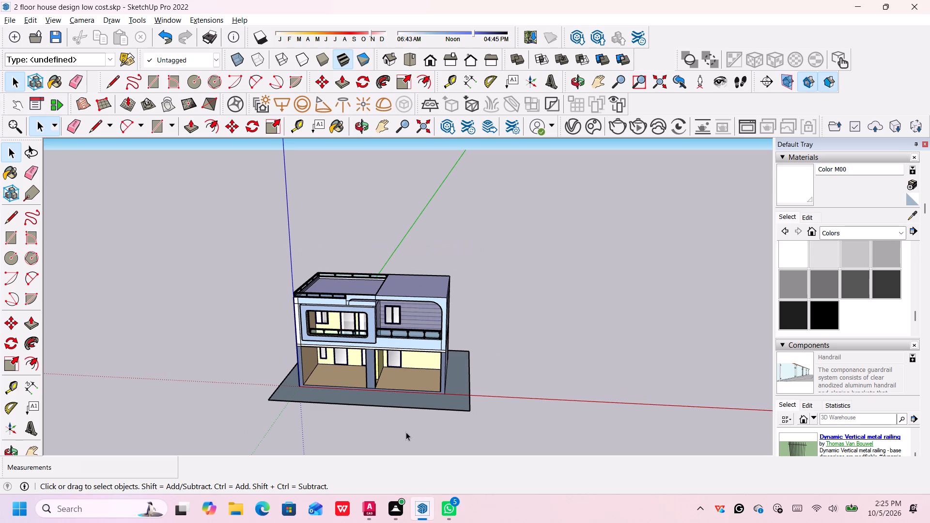
{"action": "scroll", "coordinate": [399, 413], "scroll_direction": "down", "scroll_amount": 1}
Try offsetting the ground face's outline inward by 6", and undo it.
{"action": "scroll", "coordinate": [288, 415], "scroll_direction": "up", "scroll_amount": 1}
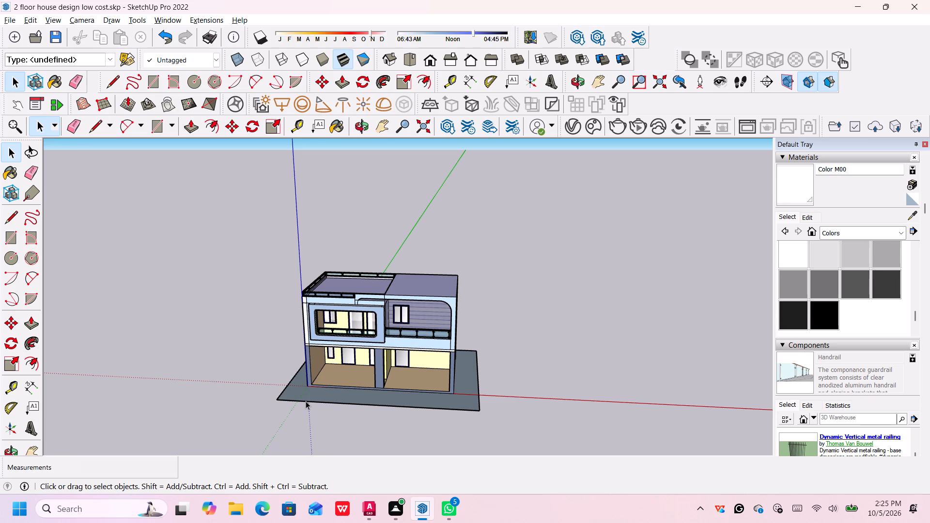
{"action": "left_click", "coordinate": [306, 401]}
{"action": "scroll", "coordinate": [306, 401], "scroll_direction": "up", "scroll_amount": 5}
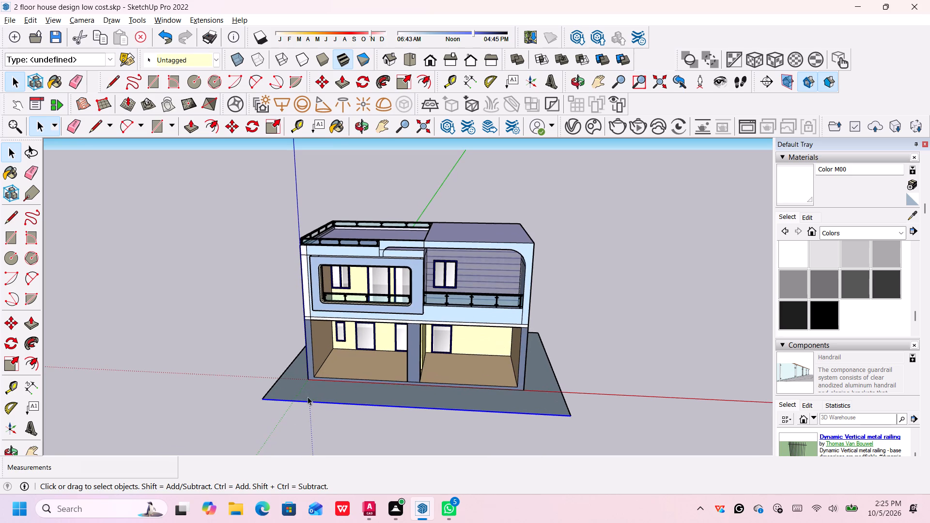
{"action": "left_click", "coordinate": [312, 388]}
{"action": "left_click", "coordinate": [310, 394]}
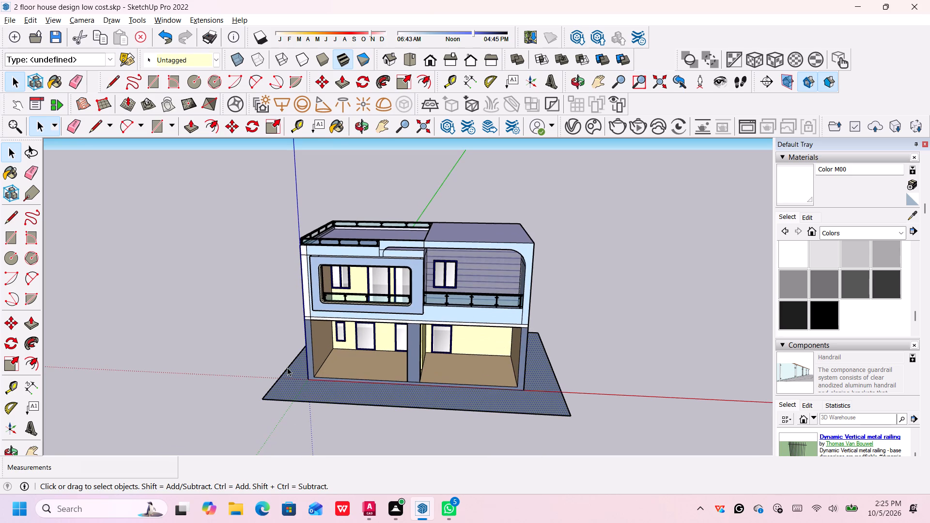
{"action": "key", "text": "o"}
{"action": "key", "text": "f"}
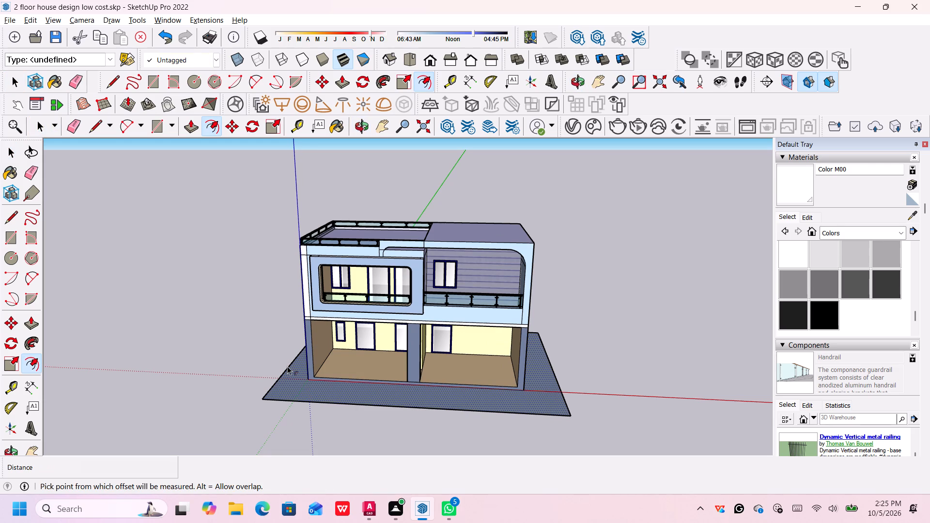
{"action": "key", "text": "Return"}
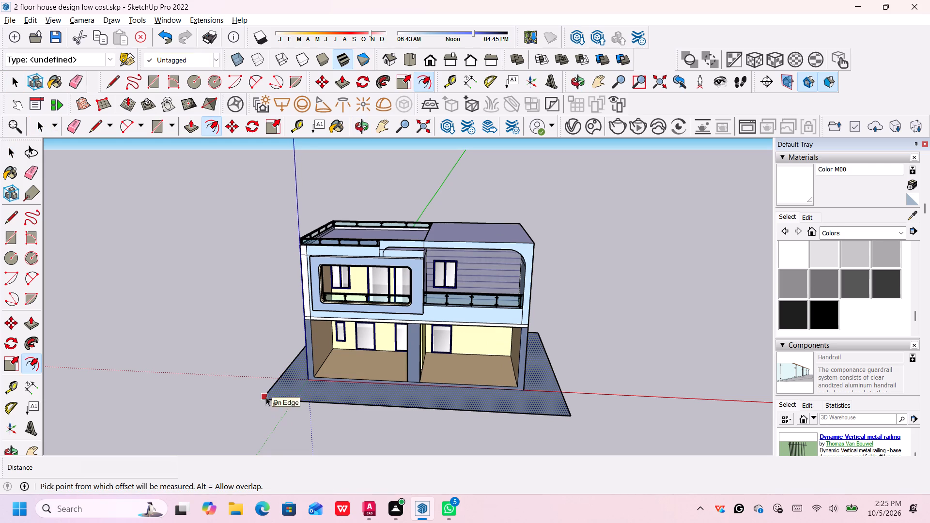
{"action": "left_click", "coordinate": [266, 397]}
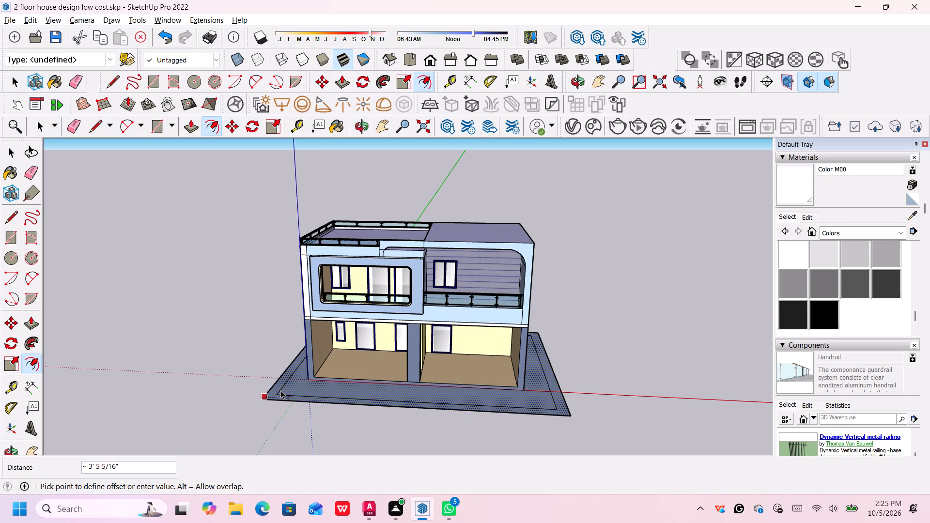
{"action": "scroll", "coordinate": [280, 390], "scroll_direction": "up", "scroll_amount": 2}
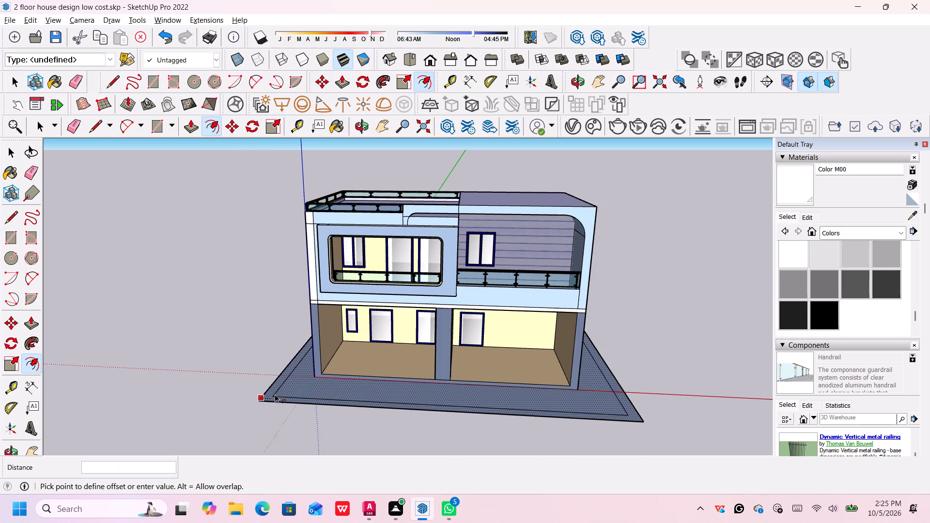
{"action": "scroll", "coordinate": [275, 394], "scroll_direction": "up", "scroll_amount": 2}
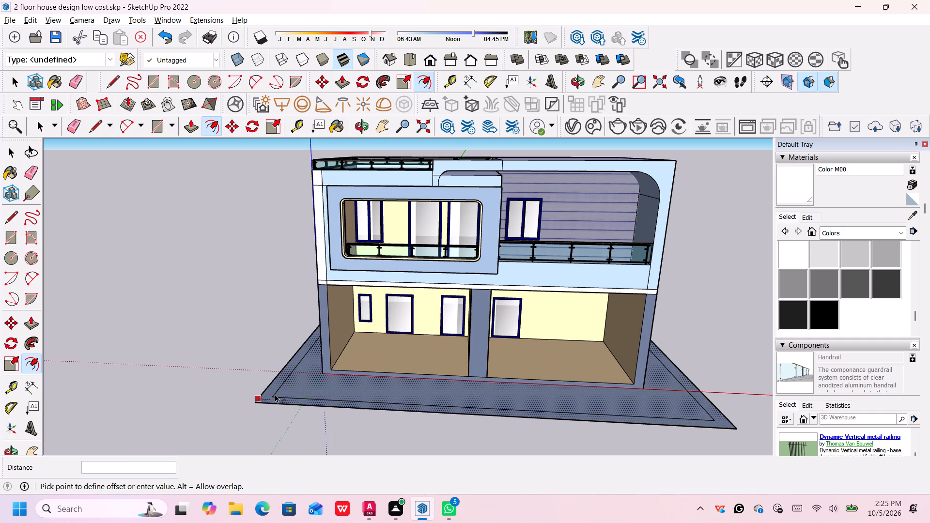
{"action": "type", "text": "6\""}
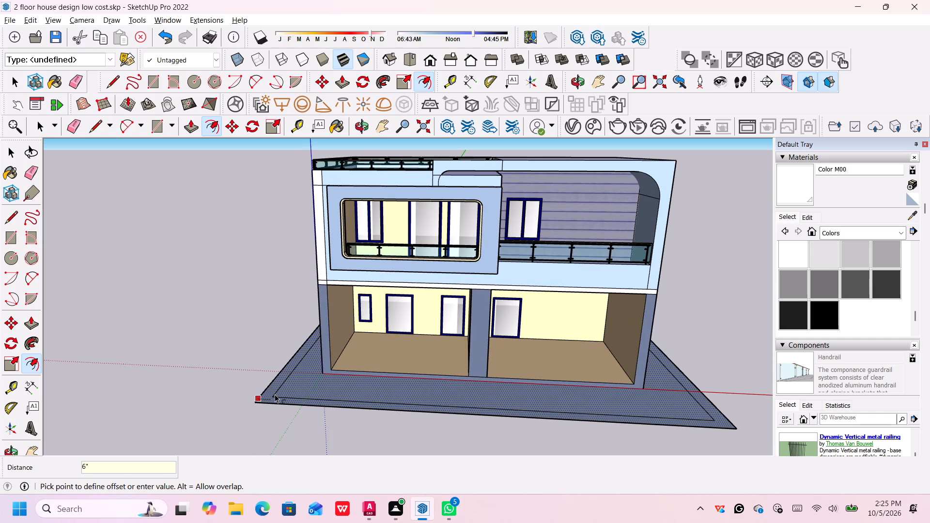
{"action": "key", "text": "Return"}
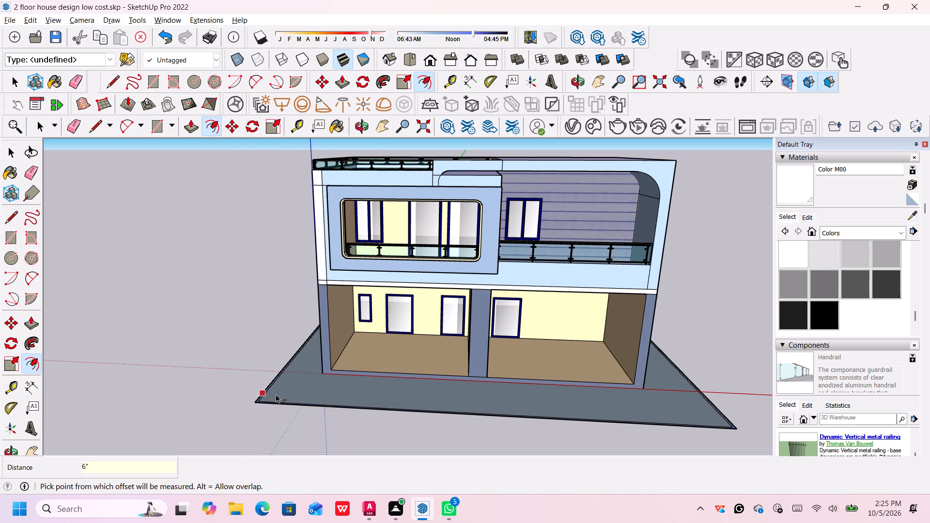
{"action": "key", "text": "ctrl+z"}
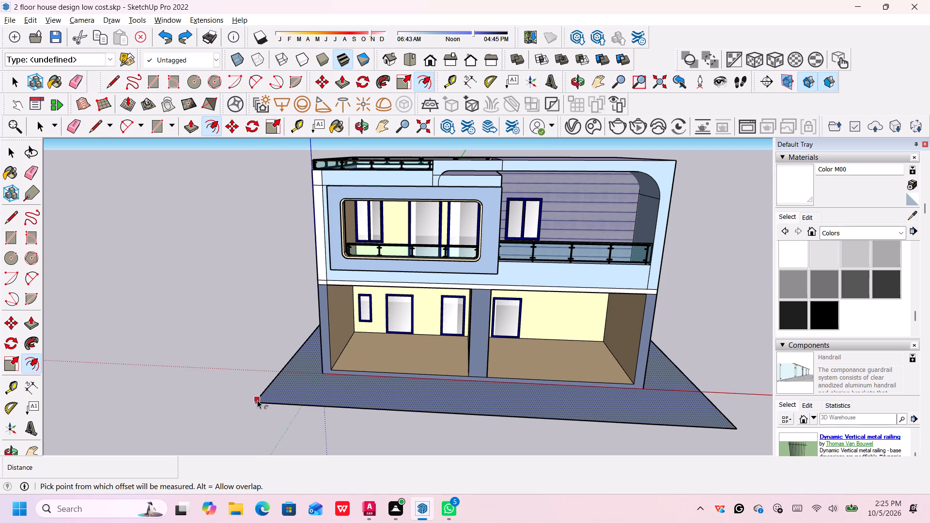
Offset the ground face's outline inward by 1' to form a narrow border strip around the house plot.
{"action": "scroll", "coordinate": [256, 401], "scroll_direction": "up", "scroll_amount": 5}
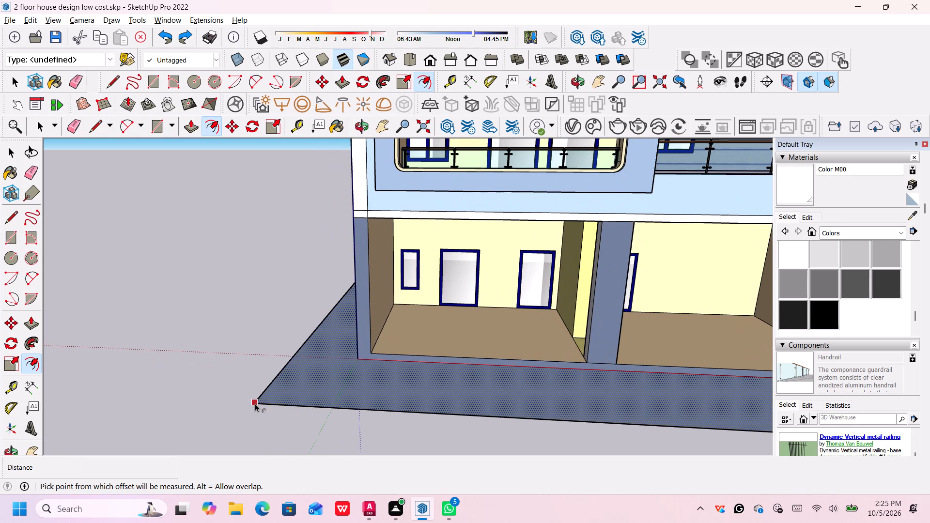
{"action": "left_click", "coordinate": [255, 403]}
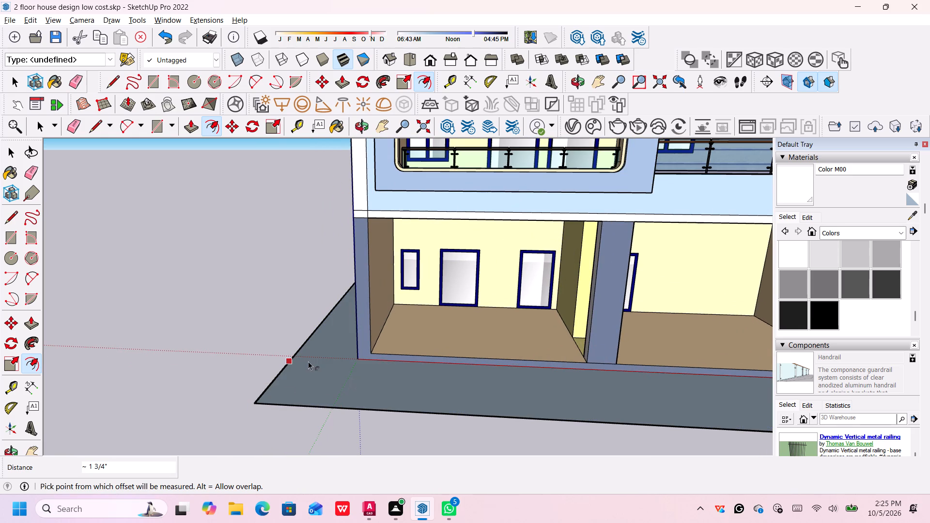
{"action": "left_click", "coordinate": [339, 372]}
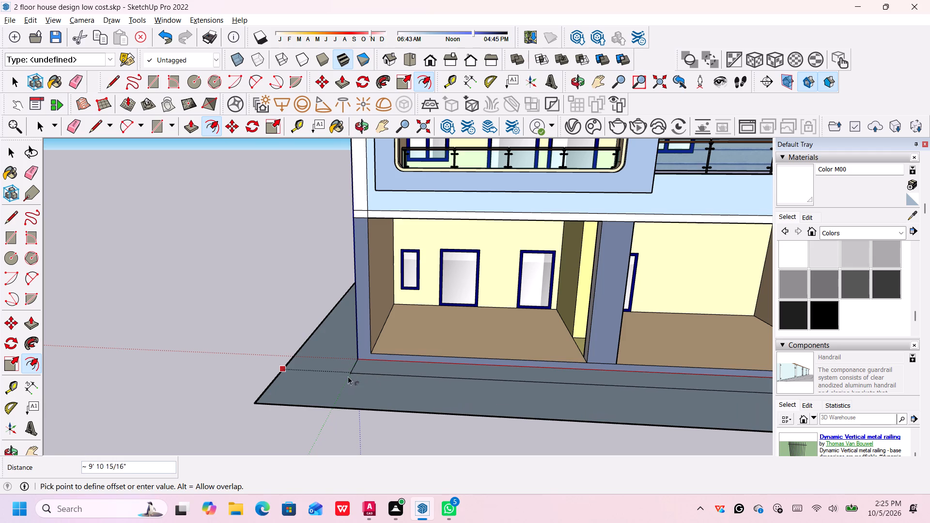
{"action": "type", "text": "1'"}
{"action": "key", "text": "Return"}
{"action": "scroll", "coordinate": [310, 393], "scroll_direction": "down", "scroll_amount": 6}
{"action": "scroll", "coordinate": [357, 383], "scroll_direction": "down", "scroll_amount": 1}
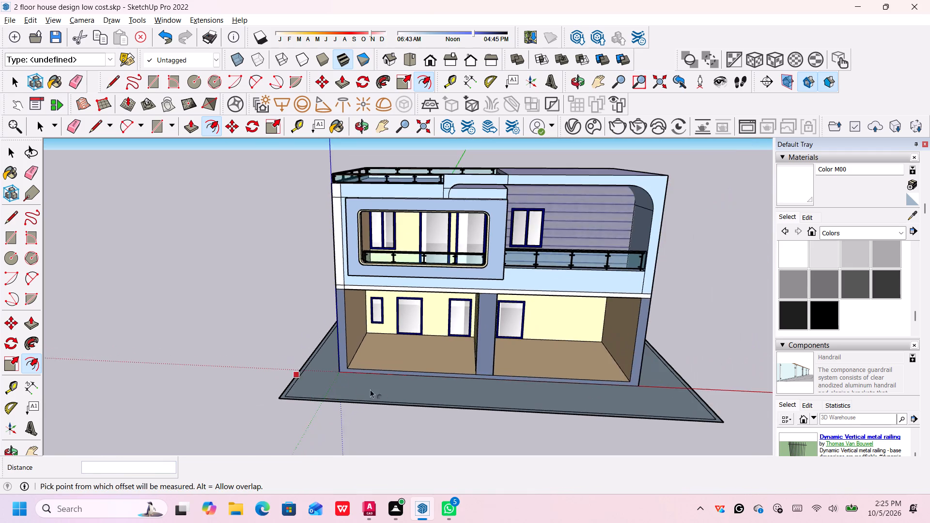
{"action": "scroll", "coordinate": [370, 389], "scroll_direction": "down", "scroll_amount": 2}
{"action": "key", "text": "space"}
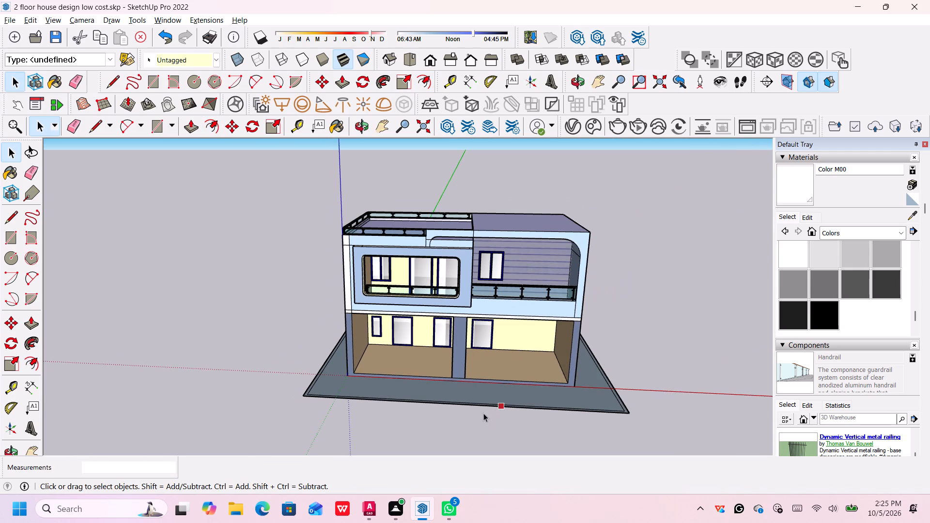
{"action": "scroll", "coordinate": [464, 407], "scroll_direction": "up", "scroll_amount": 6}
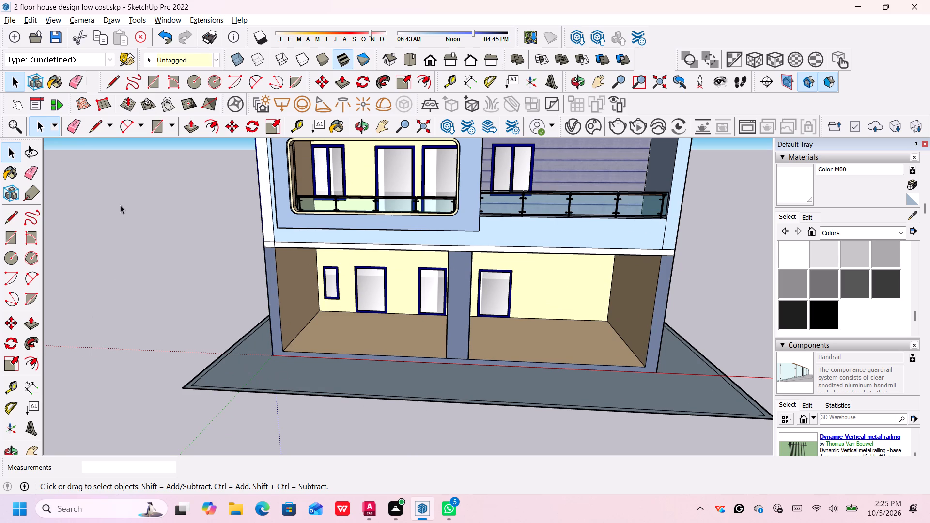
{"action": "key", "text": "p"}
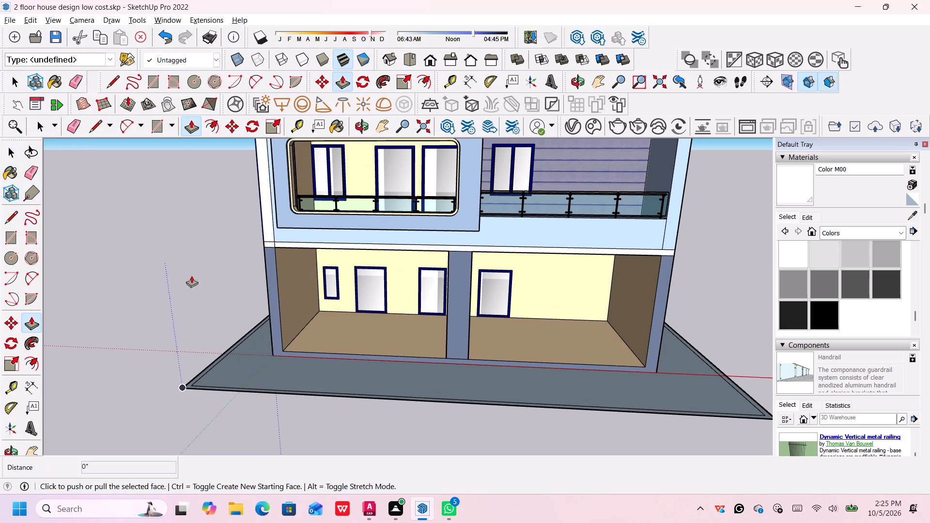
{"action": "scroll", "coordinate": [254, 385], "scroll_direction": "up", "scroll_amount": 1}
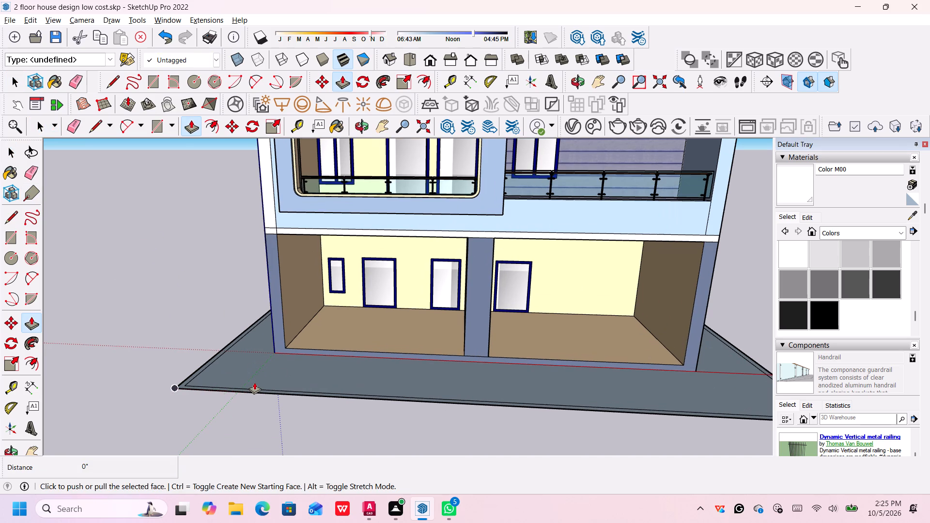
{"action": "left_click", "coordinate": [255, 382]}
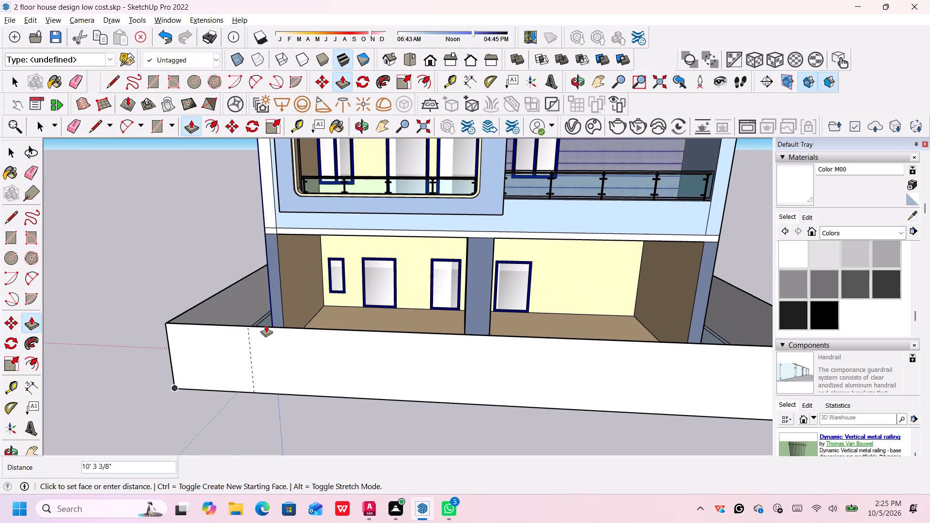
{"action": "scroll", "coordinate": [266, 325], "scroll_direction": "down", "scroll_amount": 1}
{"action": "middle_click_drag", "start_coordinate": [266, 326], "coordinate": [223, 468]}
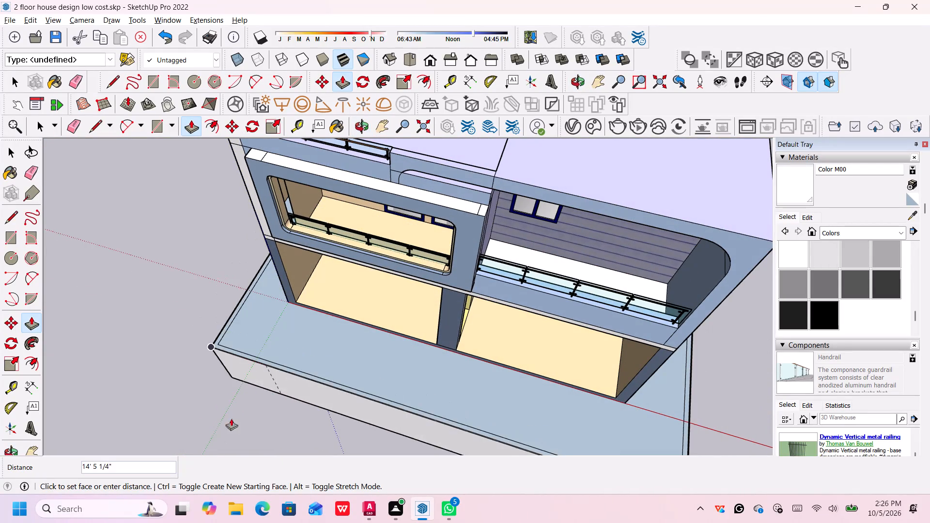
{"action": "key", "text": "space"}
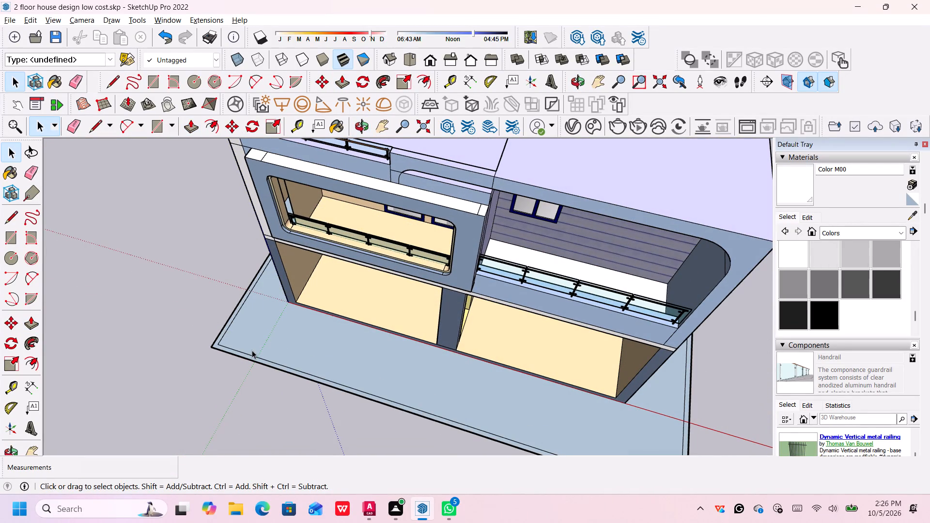
Extrude the narrow border strip around the ground face up 12' as a perimeter wall.
{"action": "scroll", "coordinate": [252, 343], "scroll_direction": "up", "scroll_amount": 1}
{"action": "key", "text": "p"}
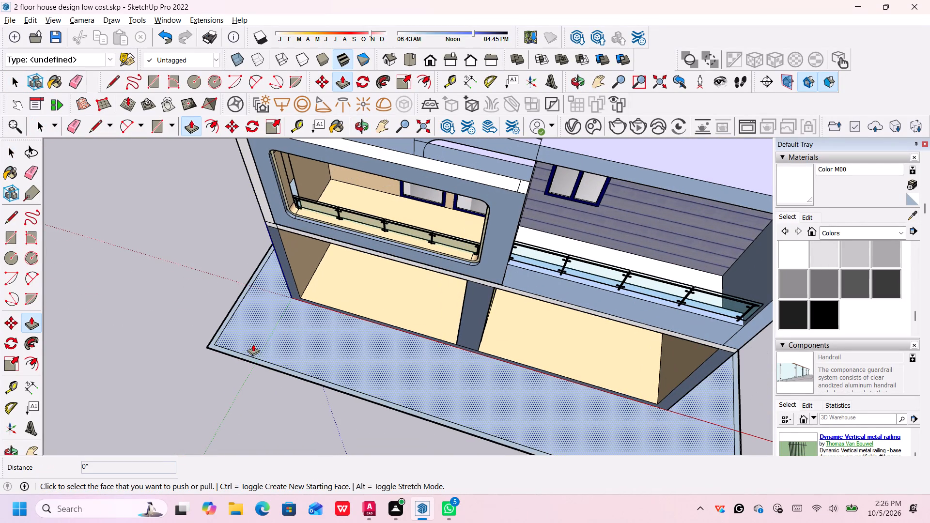
{"action": "scroll", "coordinate": [250, 354], "scroll_direction": "up", "scroll_amount": 10}
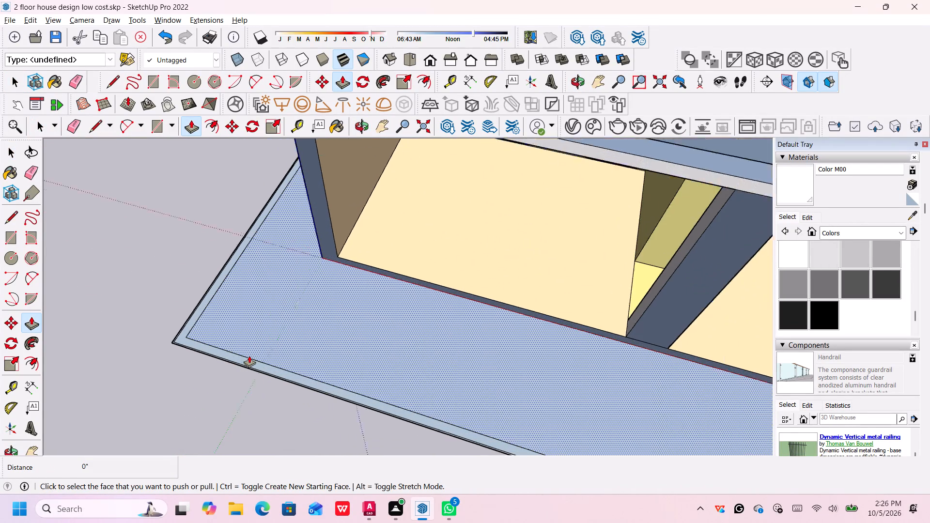
{"action": "scroll", "coordinate": [249, 355], "scroll_direction": "up", "scroll_amount": 2}
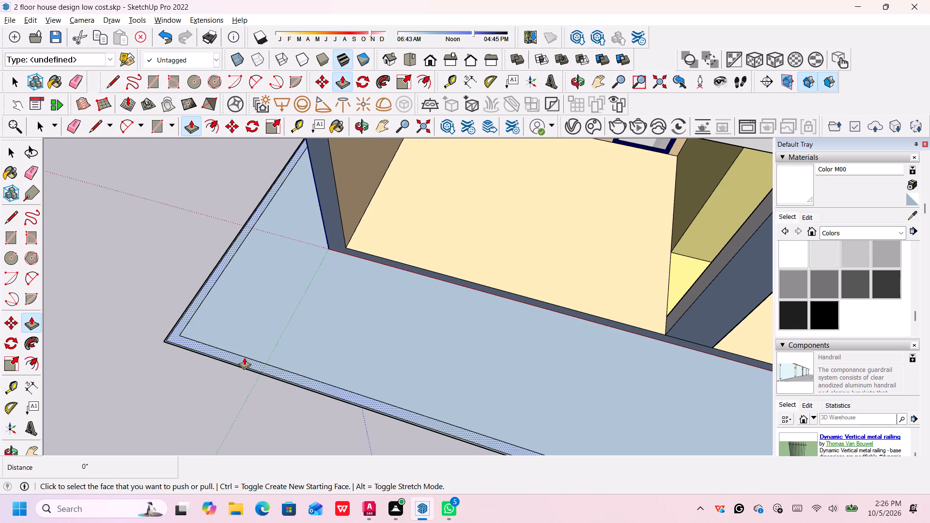
{"action": "left_click", "coordinate": [244, 357]}
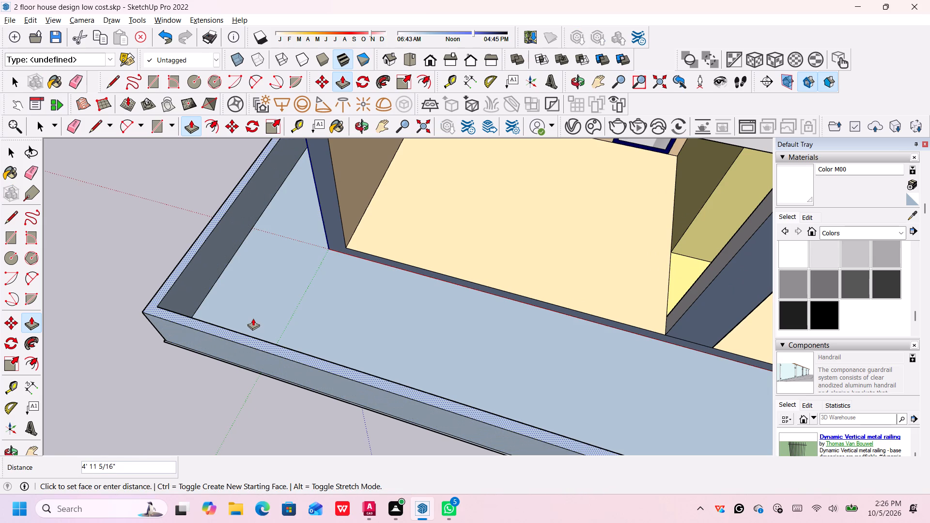
{"action": "scroll", "coordinate": [253, 320], "scroll_direction": "down", "scroll_amount": 8}
{"action": "middle_click_drag", "start_coordinate": [253, 320], "coordinate": [255, 311]}
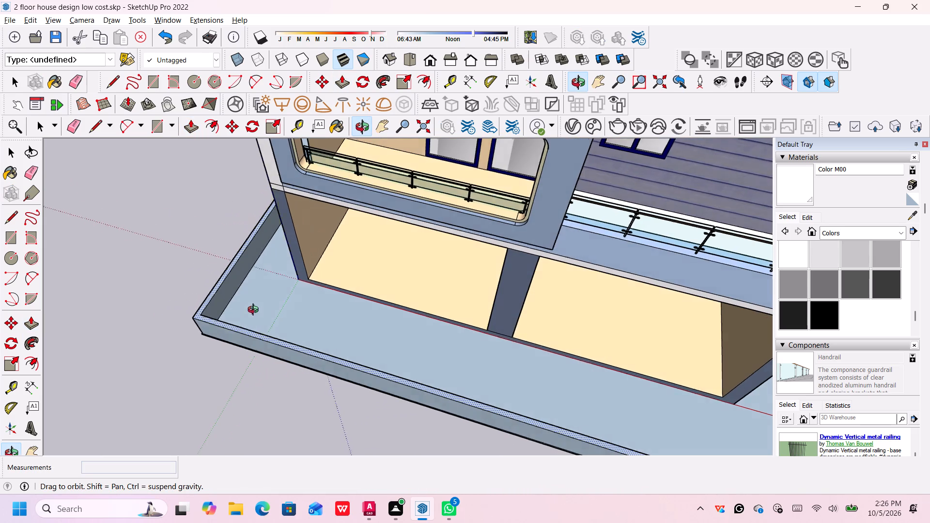
{"action": "middle_click_drag", "start_coordinate": [255, 311], "coordinate": [269, 264]}
{"action": "middle_click_drag", "start_coordinate": [259, 310], "coordinate": [269, 236]}
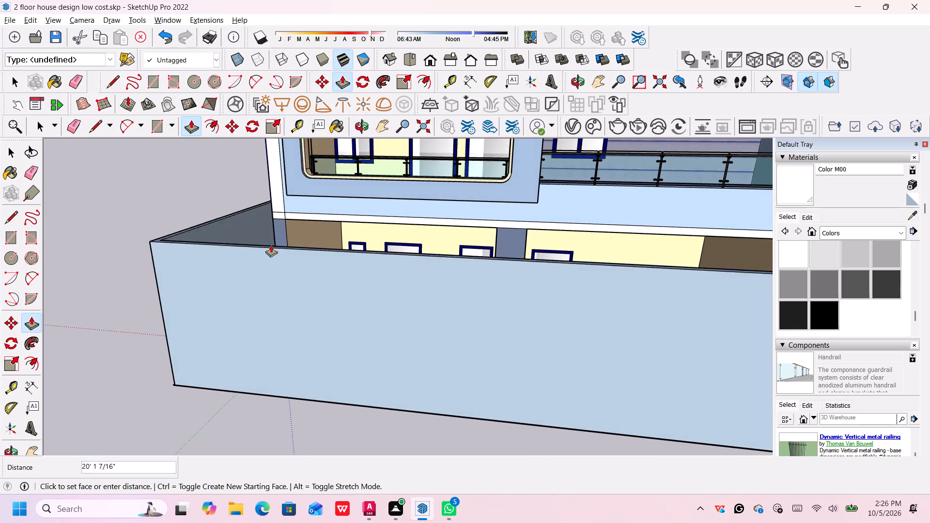
{"action": "middle_click_drag", "start_coordinate": [268, 268], "coordinate": [267, 236]}
{"action": "scroll", "coordinate": [268, 246], "scroll_direction": "down", "scroll_amount": 5}
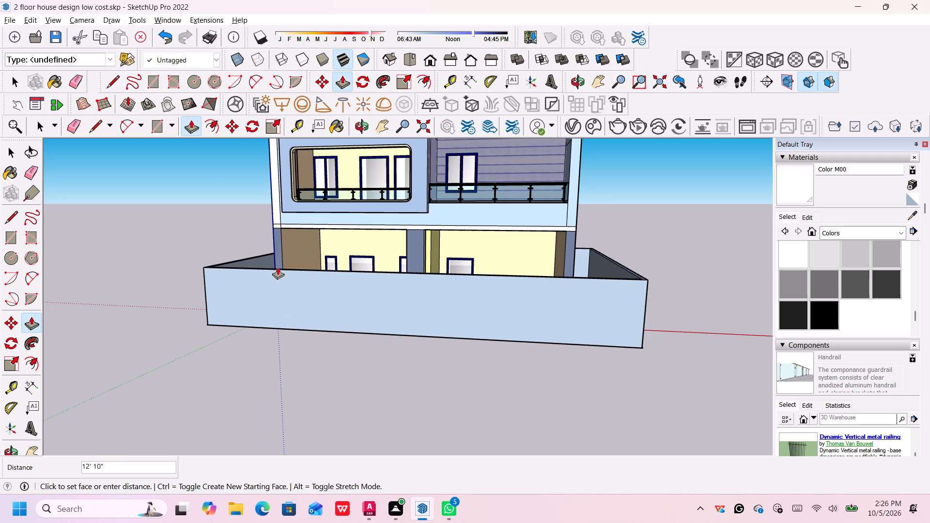
{"action": "type", "text": "12'"}
{"action": "key", "text": "Return"}
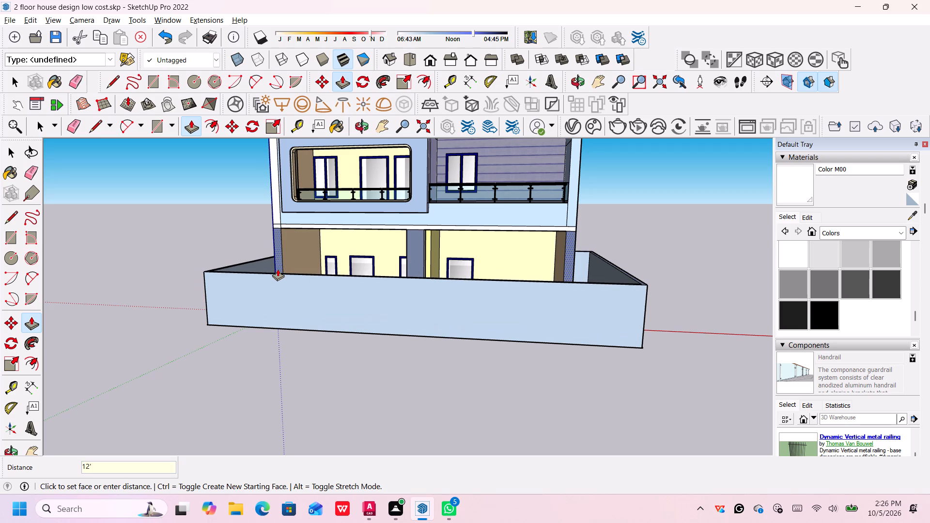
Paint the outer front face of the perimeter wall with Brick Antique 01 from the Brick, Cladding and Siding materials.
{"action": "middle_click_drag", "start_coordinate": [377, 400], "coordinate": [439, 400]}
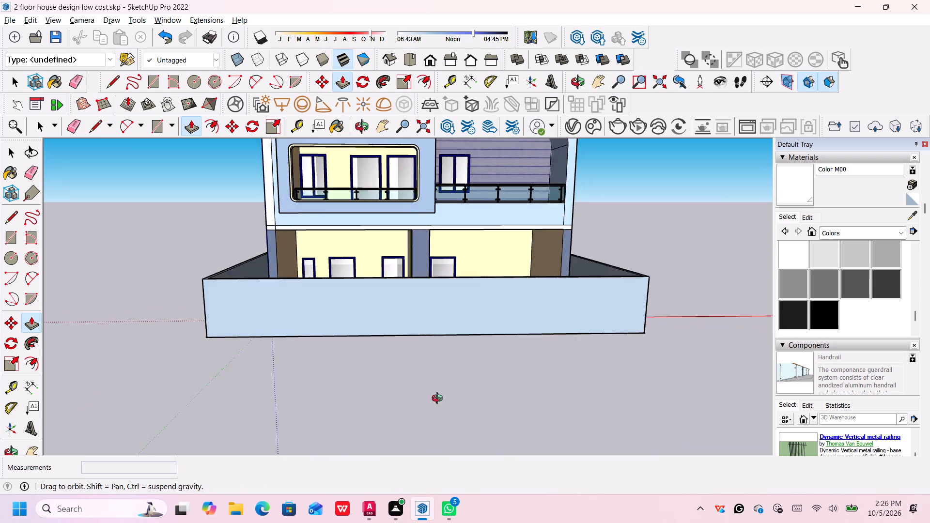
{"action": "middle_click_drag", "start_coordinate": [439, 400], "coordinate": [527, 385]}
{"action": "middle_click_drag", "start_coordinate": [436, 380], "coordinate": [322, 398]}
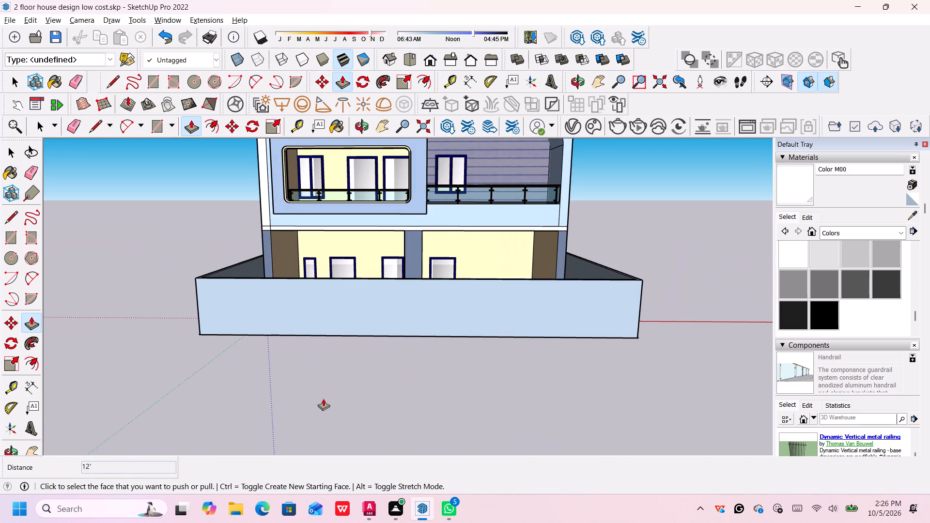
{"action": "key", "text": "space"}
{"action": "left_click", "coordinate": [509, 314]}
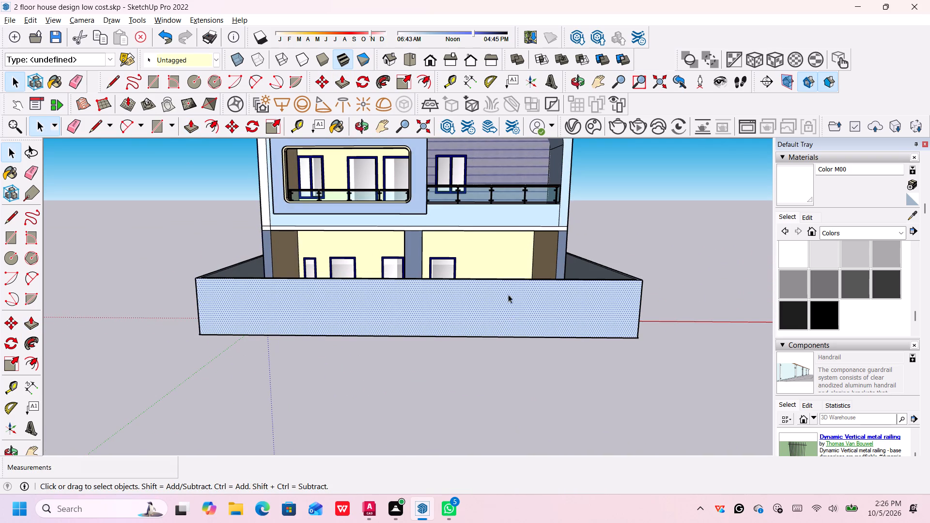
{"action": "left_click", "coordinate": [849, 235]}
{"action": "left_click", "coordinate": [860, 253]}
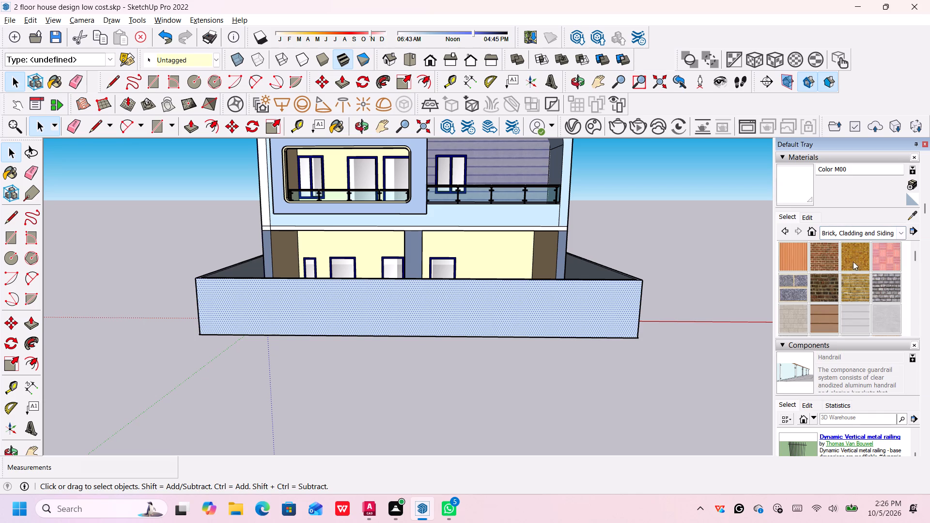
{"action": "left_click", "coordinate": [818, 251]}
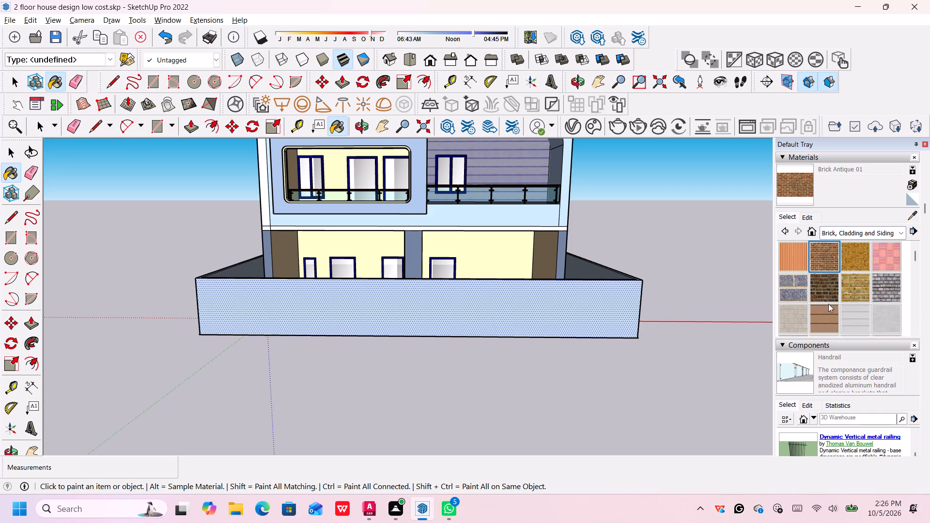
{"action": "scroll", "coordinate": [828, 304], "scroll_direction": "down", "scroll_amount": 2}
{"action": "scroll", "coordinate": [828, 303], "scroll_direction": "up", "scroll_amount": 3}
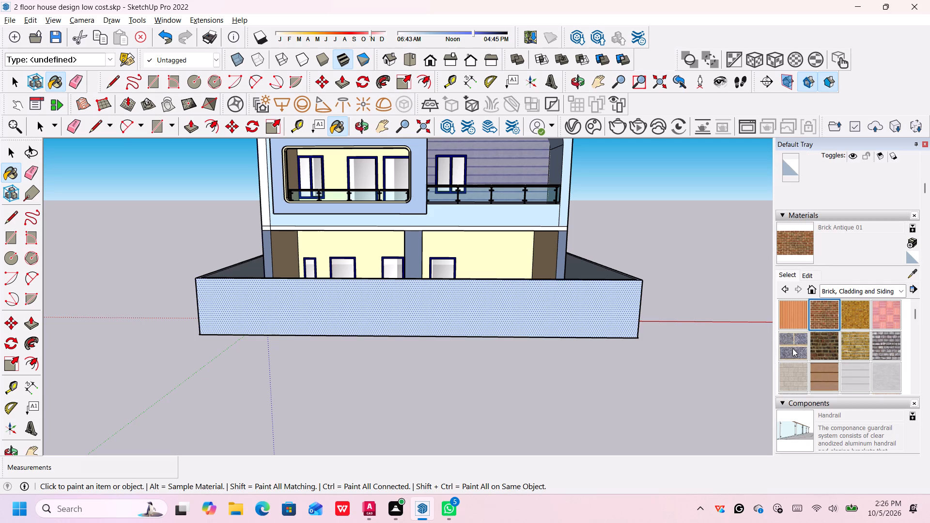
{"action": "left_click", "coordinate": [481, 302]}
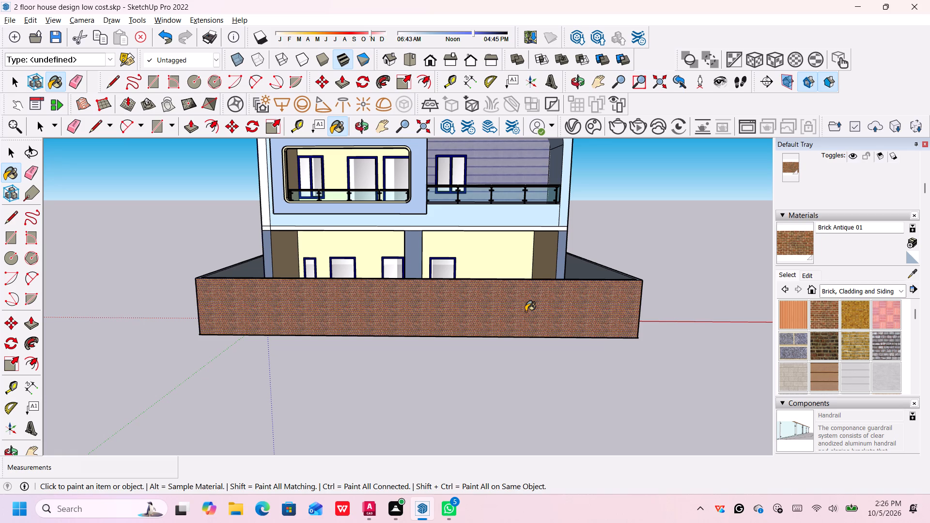
Paint the outer front face of the perimeter wall with the Brick Rough Dark material.
{"action": "scroll", "coordinate": [843, 343], "scroll_direction": "down", "scroll_amount": 2}
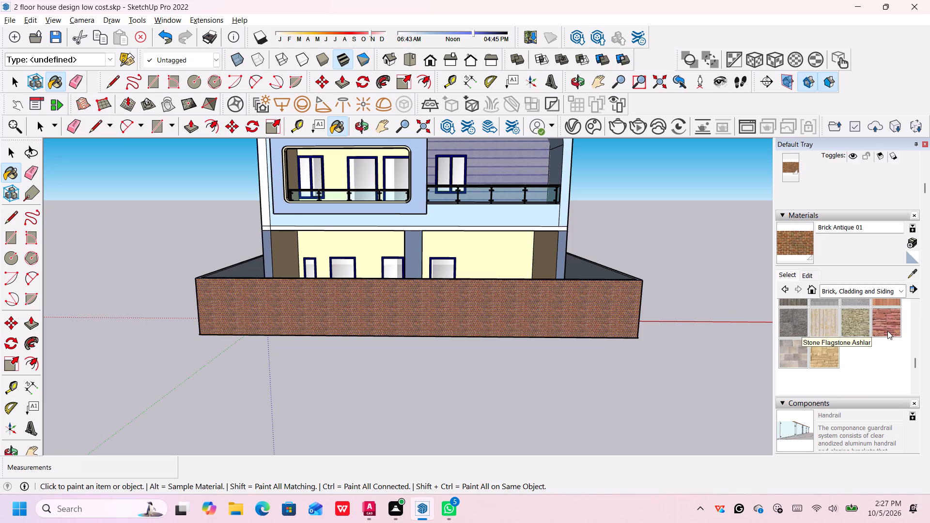
{"action": "scroll", "coordinate": [875, 338], "scroll_direction": "up", "scroll_amount": 2}
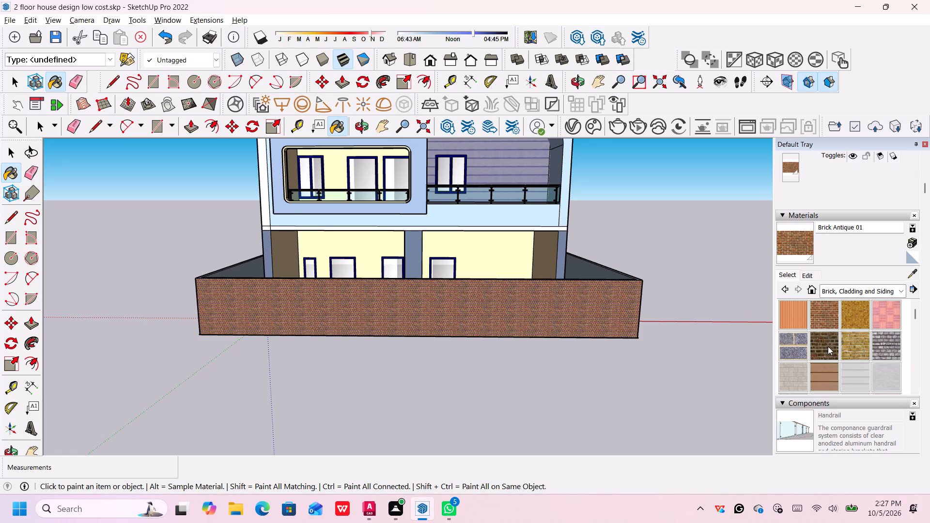
{"action": "left_click", "coordinate": [823, 345]}
{"action": "left_click", "coordinate": [552, 301]}
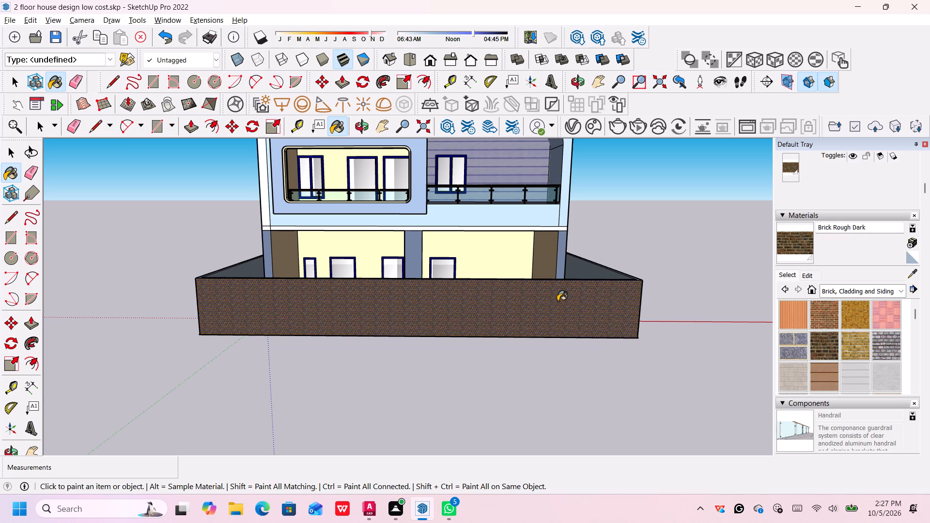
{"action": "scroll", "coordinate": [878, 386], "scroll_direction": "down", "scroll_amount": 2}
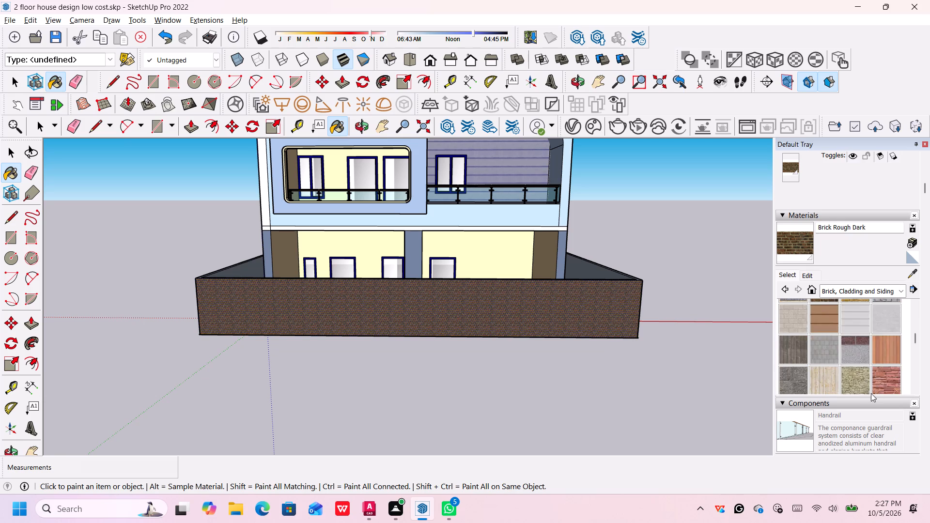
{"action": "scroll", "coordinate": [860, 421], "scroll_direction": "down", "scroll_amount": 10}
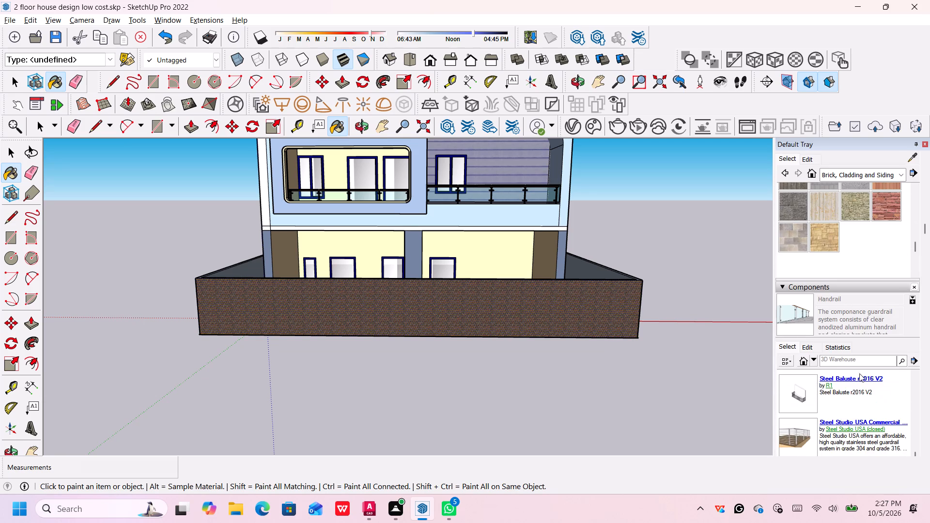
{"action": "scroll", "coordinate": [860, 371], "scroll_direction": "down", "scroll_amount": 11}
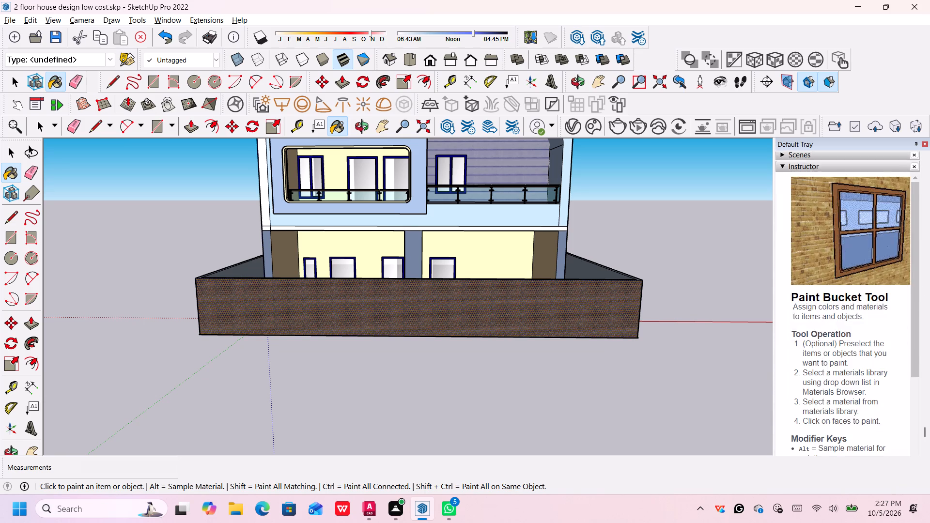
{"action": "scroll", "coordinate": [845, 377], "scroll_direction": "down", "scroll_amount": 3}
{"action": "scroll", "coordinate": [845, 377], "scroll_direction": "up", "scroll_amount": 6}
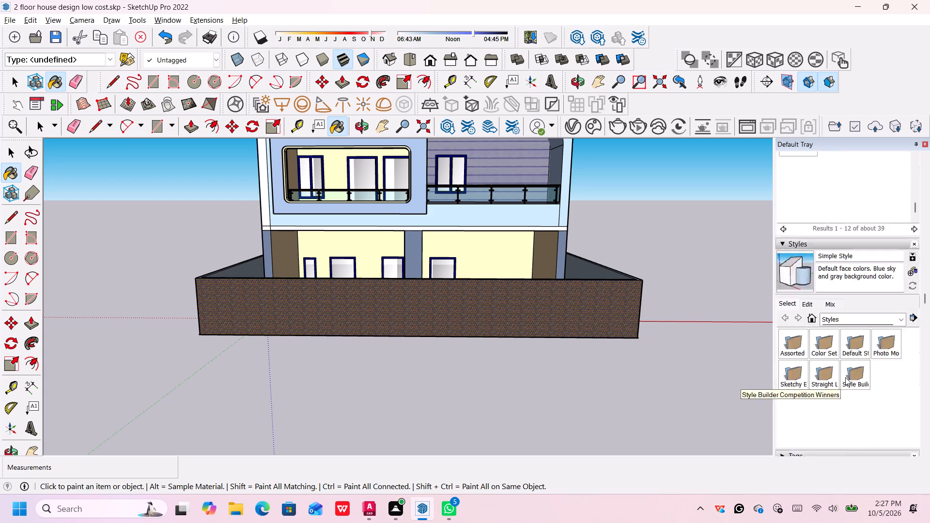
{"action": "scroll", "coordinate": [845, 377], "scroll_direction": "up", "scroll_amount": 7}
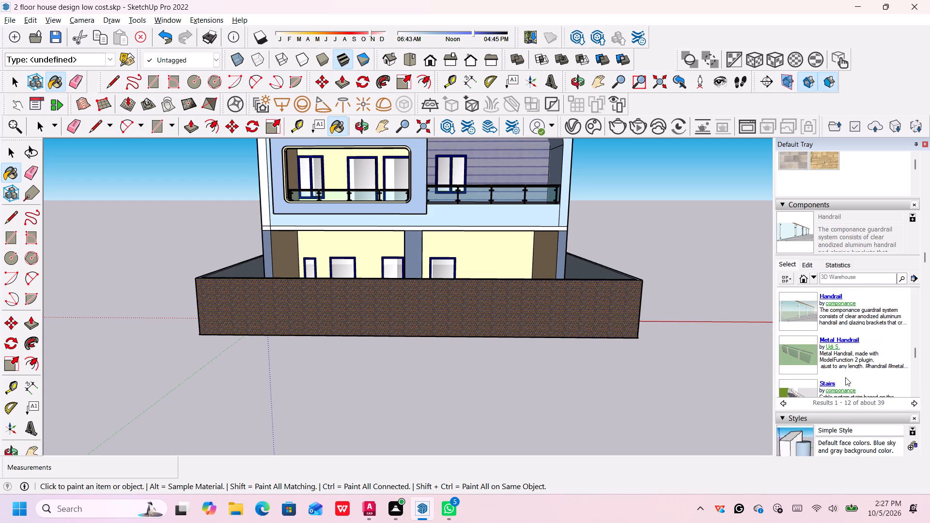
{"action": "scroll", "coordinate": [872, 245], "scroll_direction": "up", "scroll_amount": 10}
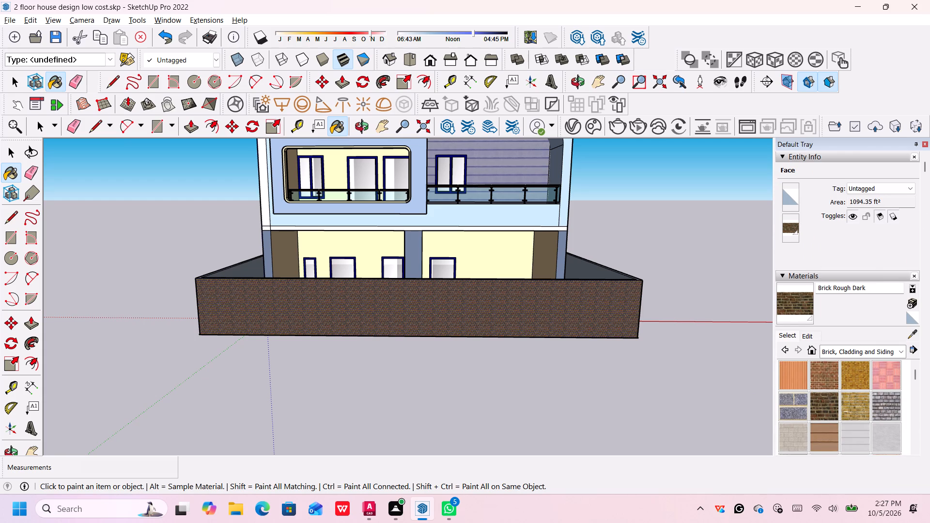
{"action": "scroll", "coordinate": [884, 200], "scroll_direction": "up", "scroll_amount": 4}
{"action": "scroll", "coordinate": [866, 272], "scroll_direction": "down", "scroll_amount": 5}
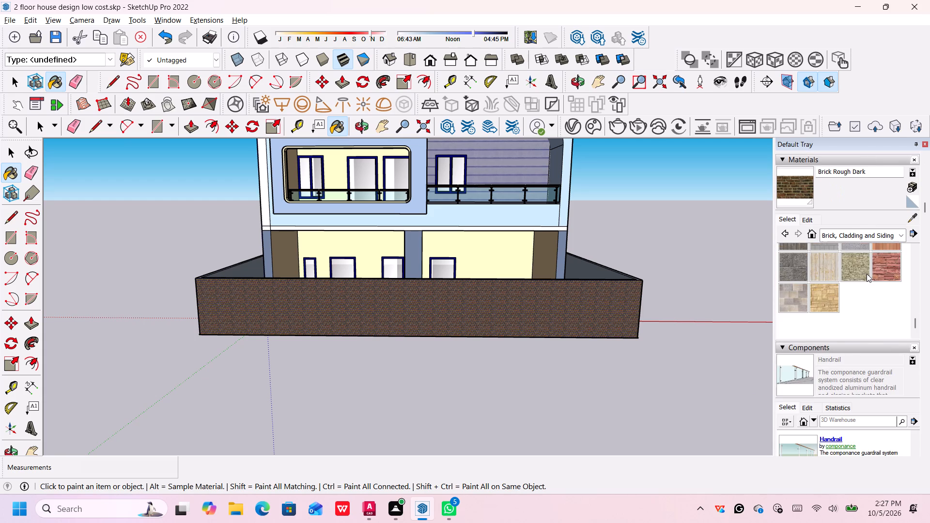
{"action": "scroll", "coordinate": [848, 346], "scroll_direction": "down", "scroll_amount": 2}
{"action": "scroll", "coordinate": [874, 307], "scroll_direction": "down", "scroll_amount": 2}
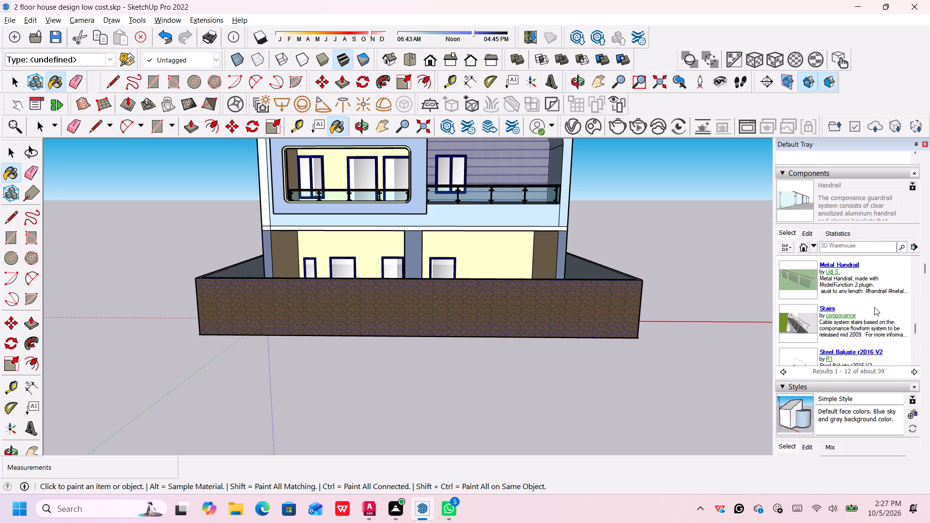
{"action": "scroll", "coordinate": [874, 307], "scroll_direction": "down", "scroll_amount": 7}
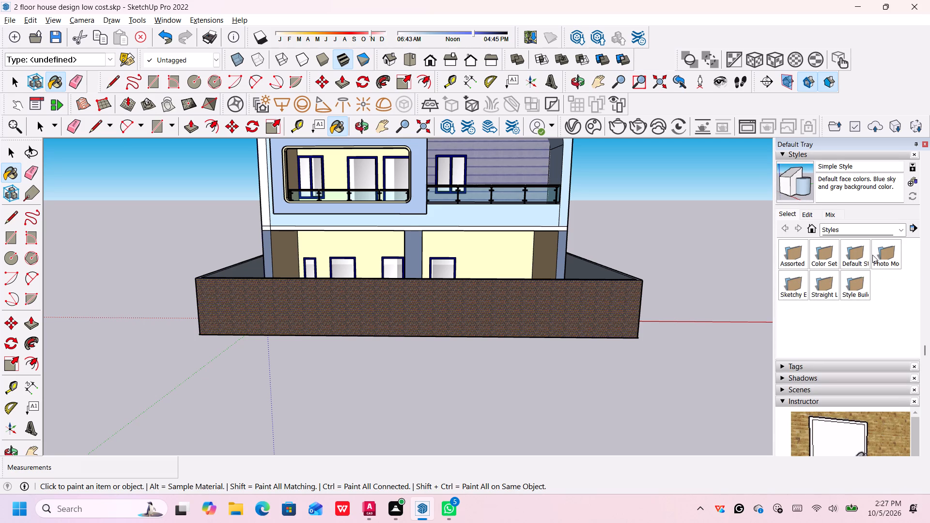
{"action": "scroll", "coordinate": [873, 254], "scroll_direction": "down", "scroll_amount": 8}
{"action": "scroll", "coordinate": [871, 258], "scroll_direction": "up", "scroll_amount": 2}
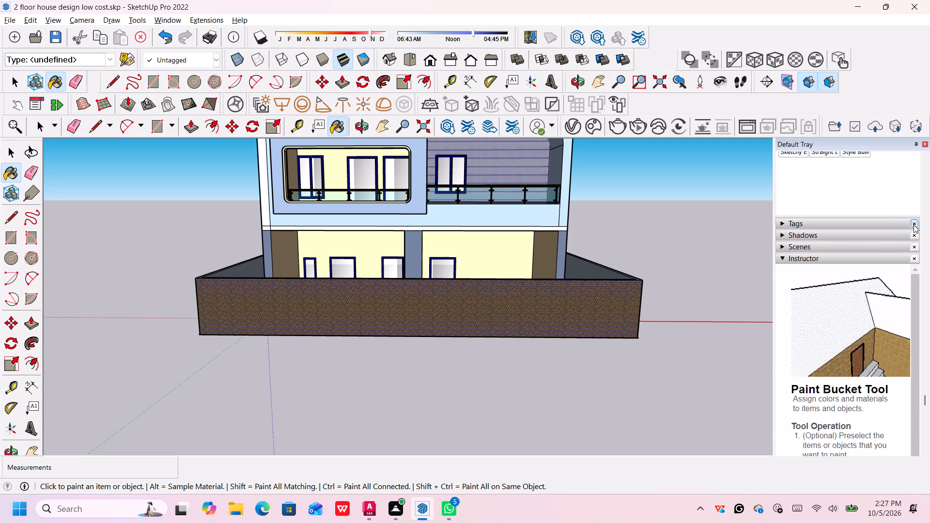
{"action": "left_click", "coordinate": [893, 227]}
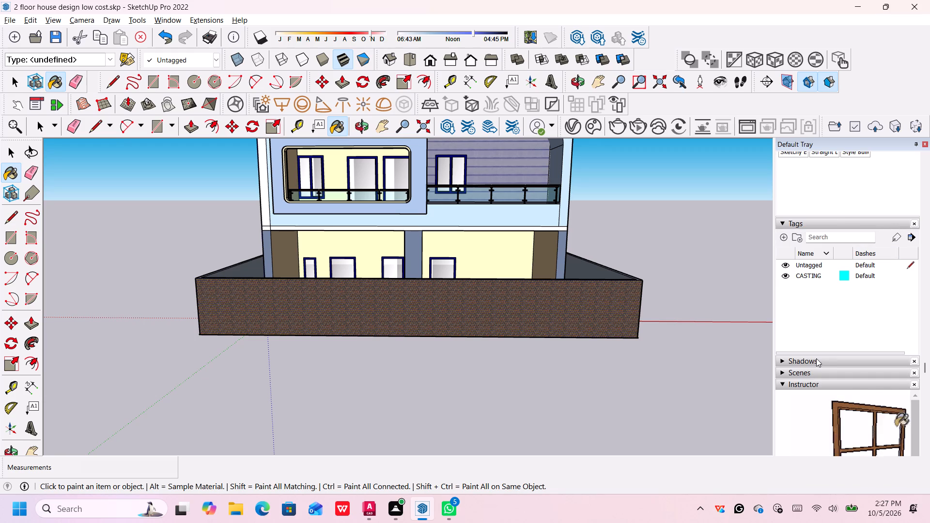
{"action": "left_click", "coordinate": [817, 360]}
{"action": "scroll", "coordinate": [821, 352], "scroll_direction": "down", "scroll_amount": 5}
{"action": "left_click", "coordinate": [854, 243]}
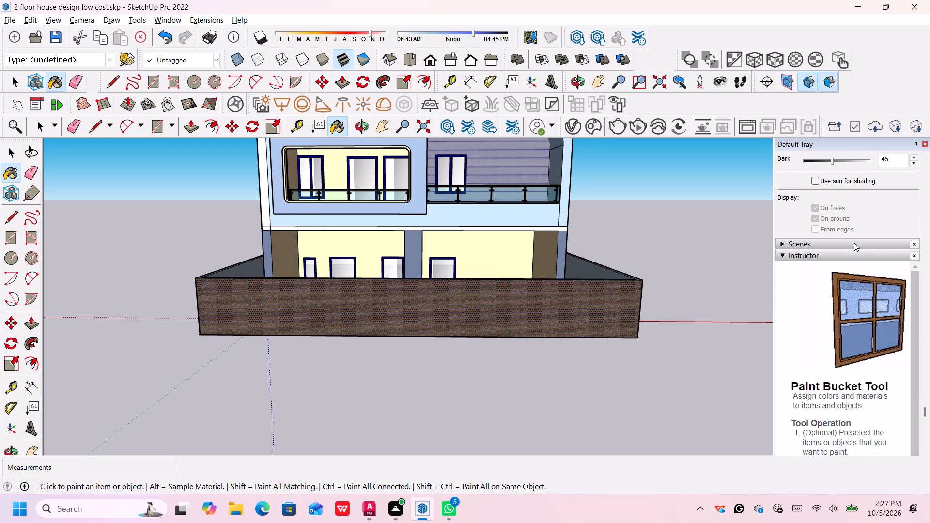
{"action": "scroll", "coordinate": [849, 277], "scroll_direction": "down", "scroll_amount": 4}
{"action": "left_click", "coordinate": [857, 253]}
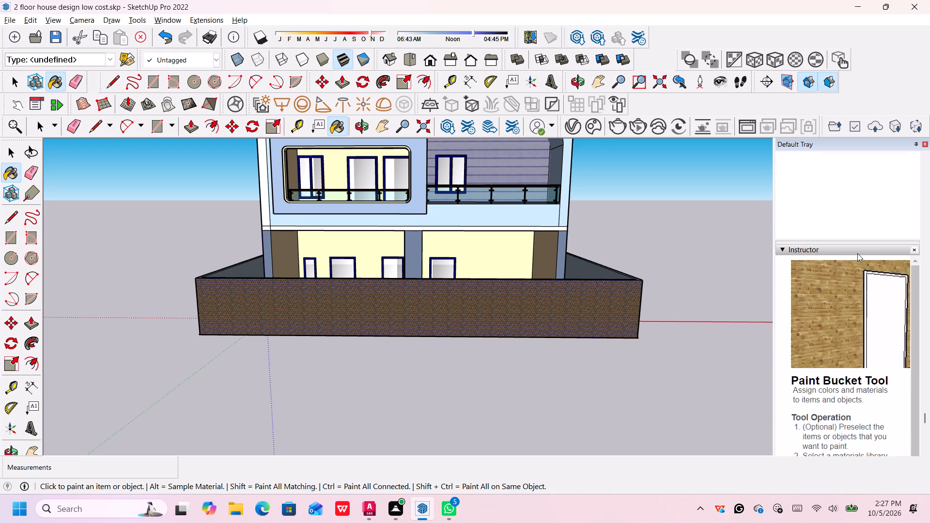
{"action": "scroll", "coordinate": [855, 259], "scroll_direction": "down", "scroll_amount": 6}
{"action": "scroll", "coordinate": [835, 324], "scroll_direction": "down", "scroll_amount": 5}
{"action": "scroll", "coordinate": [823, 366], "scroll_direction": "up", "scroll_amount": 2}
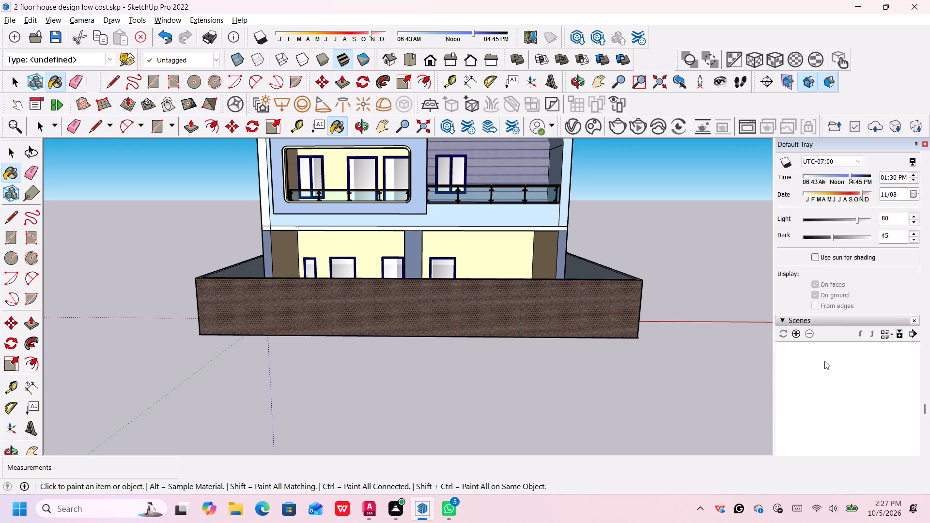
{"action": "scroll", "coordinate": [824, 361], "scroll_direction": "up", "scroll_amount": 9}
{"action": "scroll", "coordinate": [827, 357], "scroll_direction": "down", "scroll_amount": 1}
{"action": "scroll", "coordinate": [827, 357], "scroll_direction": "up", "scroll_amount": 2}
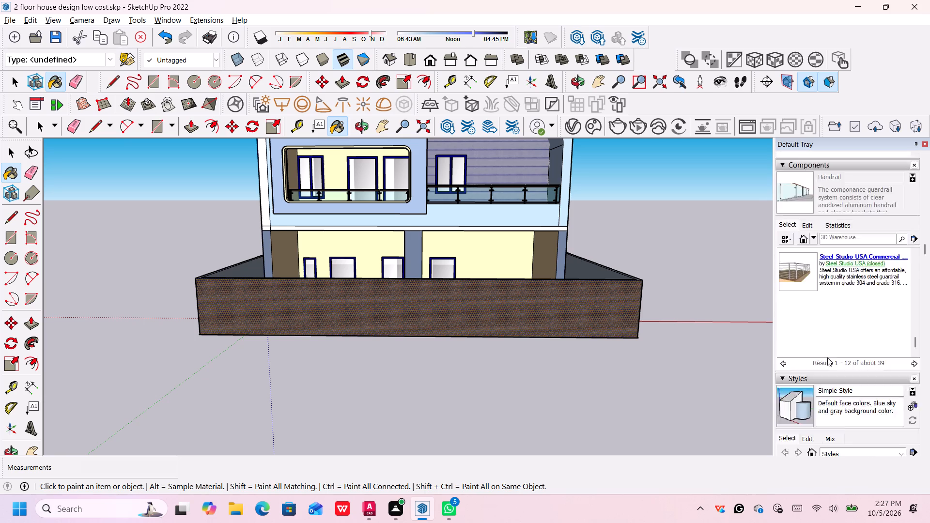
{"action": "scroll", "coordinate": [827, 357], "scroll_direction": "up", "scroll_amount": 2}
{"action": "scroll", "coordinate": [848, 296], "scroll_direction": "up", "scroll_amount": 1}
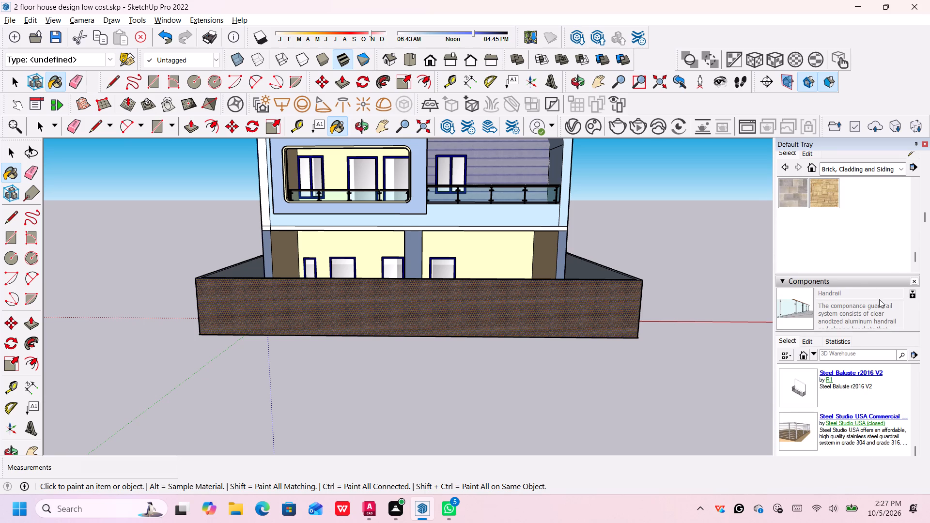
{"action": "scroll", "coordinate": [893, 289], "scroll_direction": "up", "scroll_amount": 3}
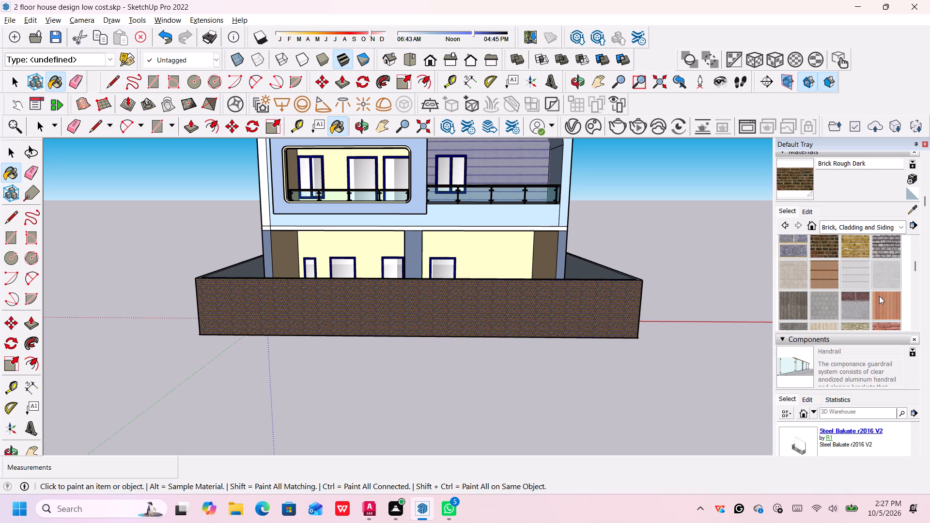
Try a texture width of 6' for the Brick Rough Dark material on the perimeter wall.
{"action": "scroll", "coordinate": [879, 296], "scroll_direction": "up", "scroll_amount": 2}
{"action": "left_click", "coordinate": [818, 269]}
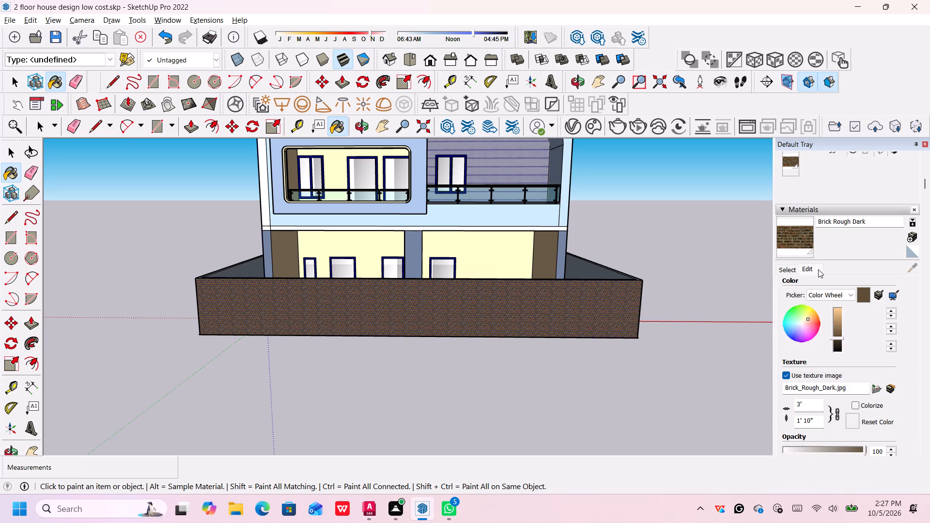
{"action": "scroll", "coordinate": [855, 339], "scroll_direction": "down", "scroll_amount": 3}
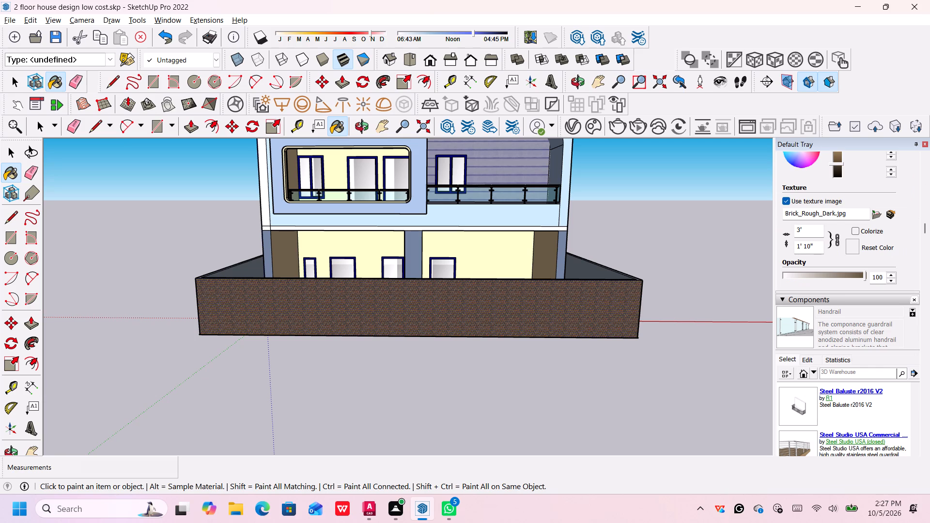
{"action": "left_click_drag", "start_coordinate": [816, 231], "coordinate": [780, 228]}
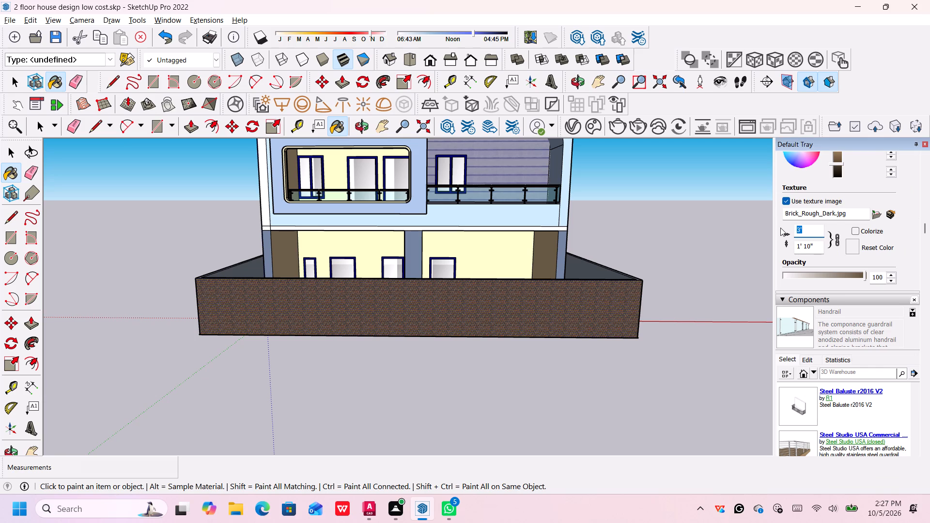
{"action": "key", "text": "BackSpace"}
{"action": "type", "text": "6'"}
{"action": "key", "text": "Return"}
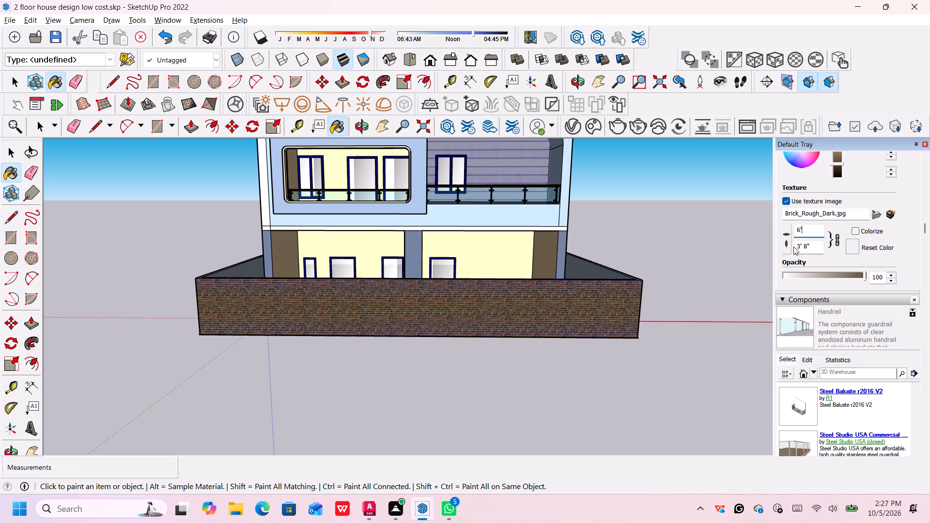
Set the texture width of the Brick Rough Dark material to 8'.
{"action": "key", "text": "BackSpace"}
{"action": "key", "text": "BackSpace"}
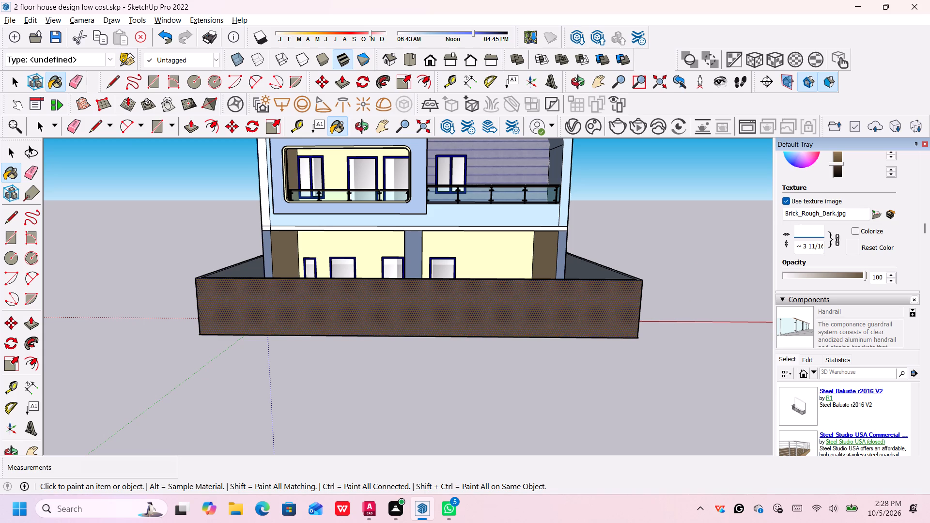
{"action": "type", "text": "8'"}
{"action": "key", "text": "Return"}
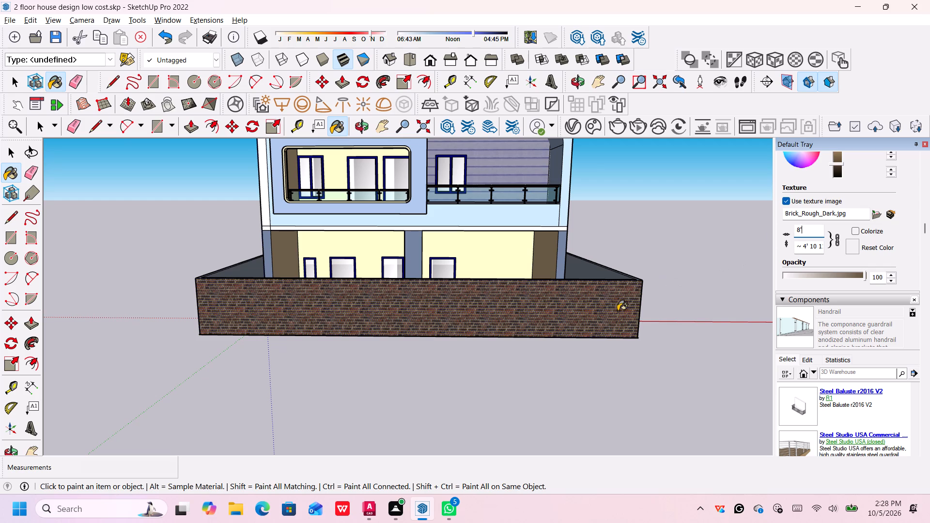
{"action": "key", "text": "space"}
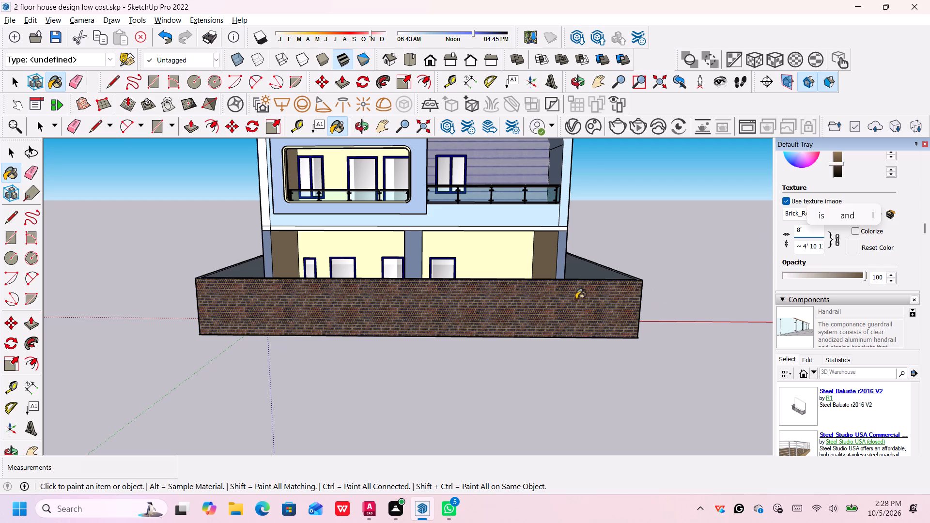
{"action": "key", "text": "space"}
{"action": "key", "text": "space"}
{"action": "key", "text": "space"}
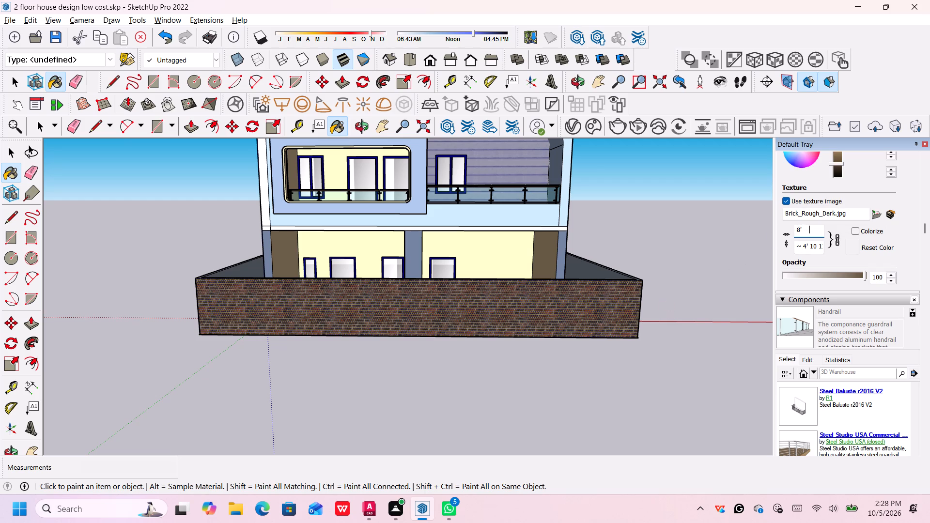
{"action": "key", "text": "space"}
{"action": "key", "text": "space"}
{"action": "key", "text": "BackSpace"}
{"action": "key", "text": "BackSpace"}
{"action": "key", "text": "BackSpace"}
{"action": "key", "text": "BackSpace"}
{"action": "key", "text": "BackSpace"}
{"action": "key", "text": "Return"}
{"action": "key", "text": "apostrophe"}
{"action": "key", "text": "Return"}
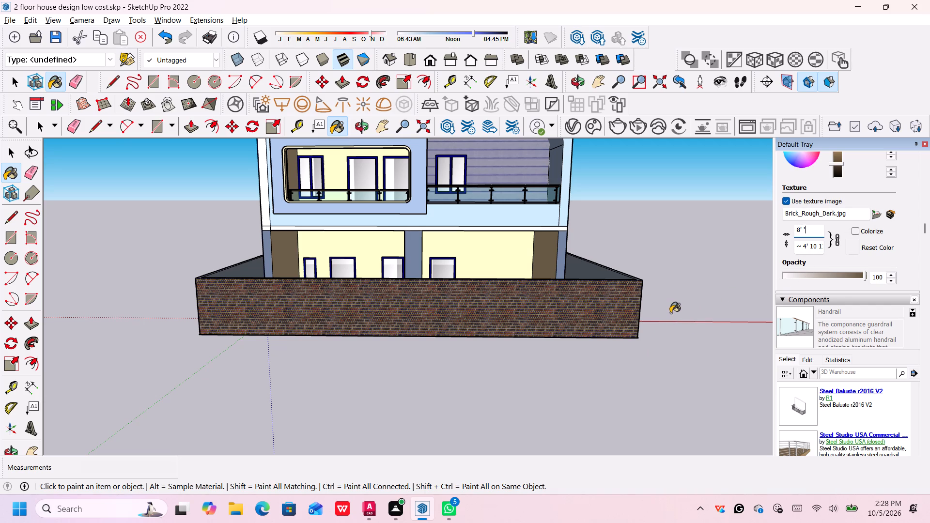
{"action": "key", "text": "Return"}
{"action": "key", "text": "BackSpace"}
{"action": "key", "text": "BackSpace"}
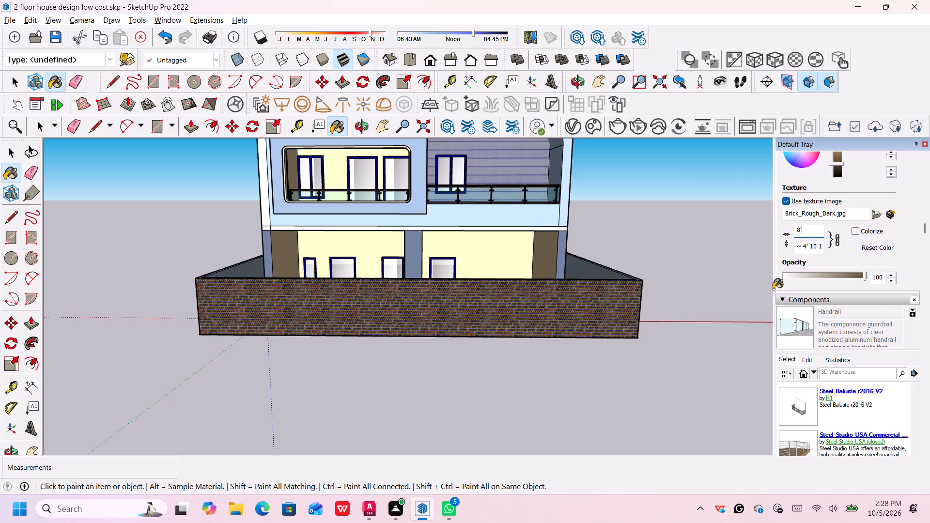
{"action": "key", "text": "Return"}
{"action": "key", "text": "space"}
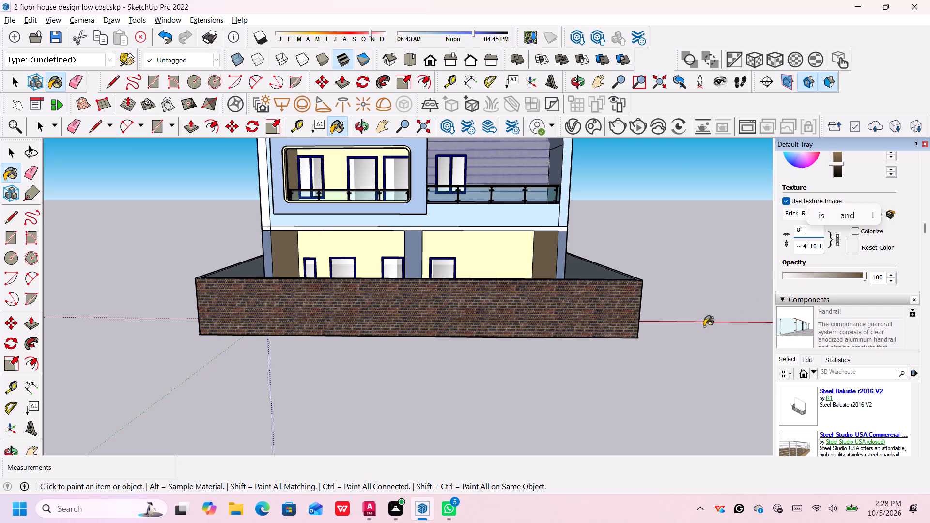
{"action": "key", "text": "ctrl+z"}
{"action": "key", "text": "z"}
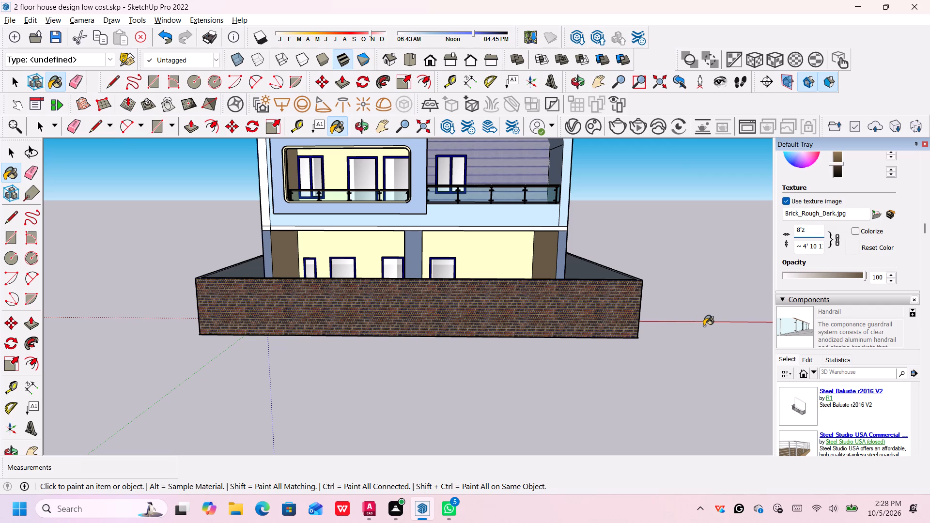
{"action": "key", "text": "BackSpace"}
Repaint the outer front face of the perimeter wall with the Brick Rough Dark material.
{"action": "scroll", "coordinate": [813, 225], "scroll_direction": "up", "scroll_amount": 5}
{"action": "scroll", "coordinate": [811, 301], "scroll_direction": "up", "scroll_amount": 1}
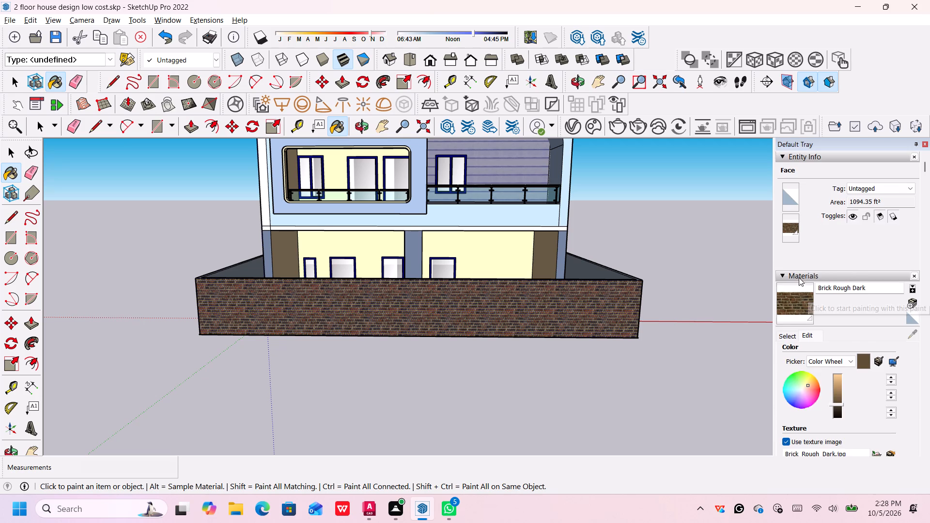
{"action": "left_click", "coordinate": [615, 305]}
{"action": "key", "text": "space"}
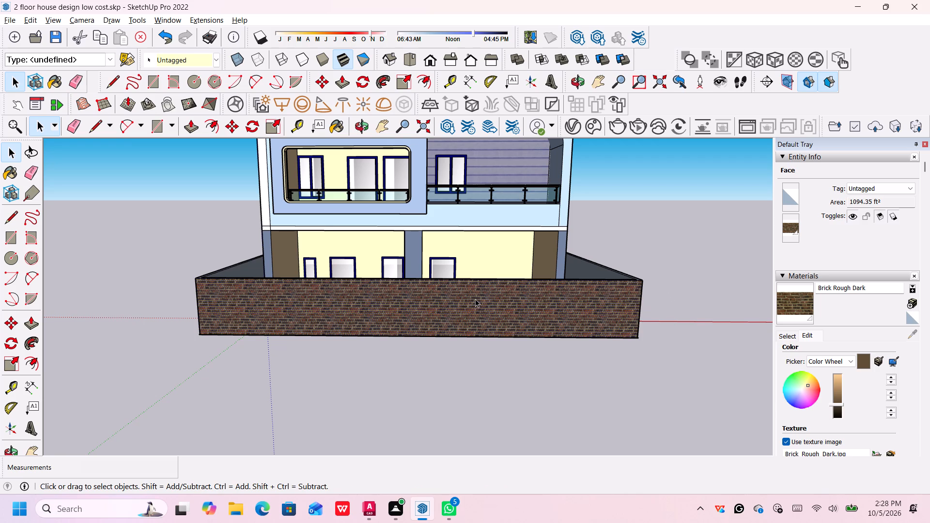
In front view, draw a 13' vertical line up from the front perimeter wall's bottom edge, near the house's left corner column.
{"action": "middle_click_drag", "start_coordinate": [326, 319], "coordinate": [346, 274]}
{"action": "scroll", "coordinate": [327, 286], "scroll_direction": "up", "scroll_amount": 3}
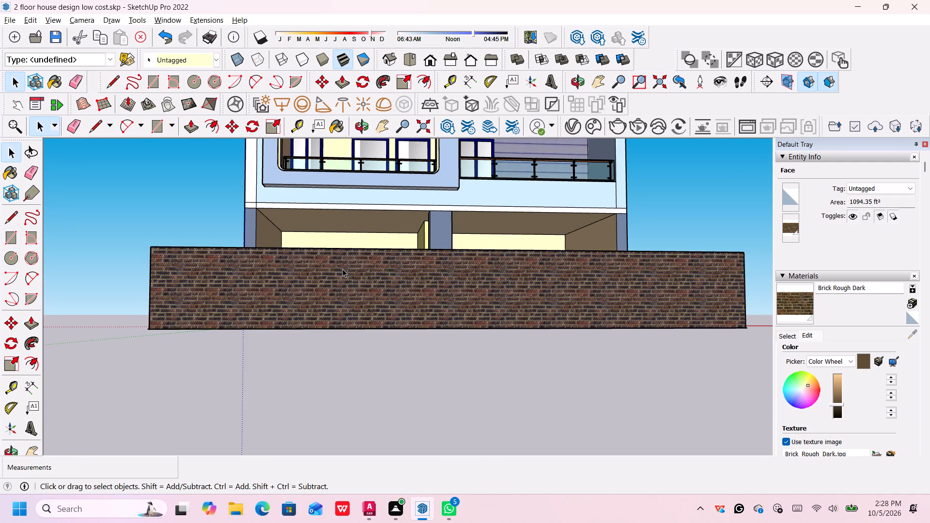
{"action": "middle_click_drag", "start_coordinate": [348, 280], "coordinate": [351, 313]}
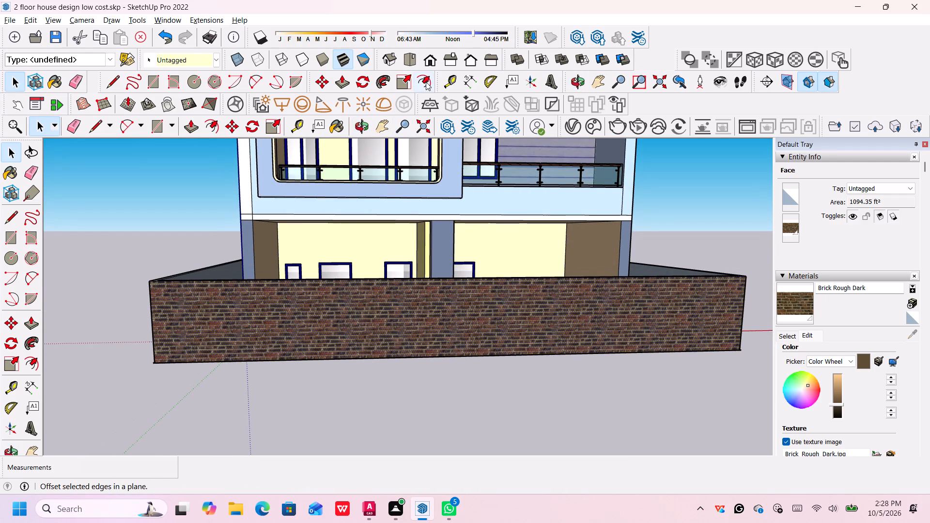
{"action": "left_click", "coordinate": [432, 66]}
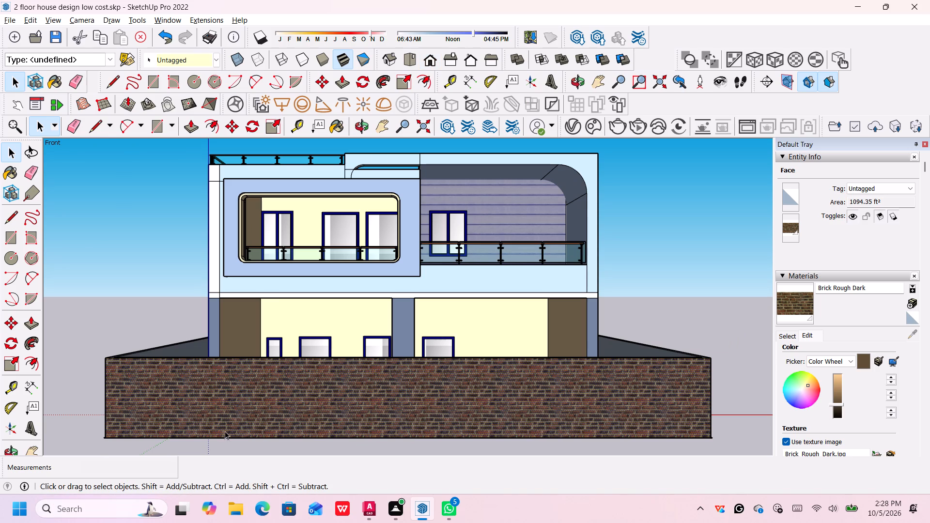
{"action": "key", "text": "l"}
{"action": "key", "text": "Return"}
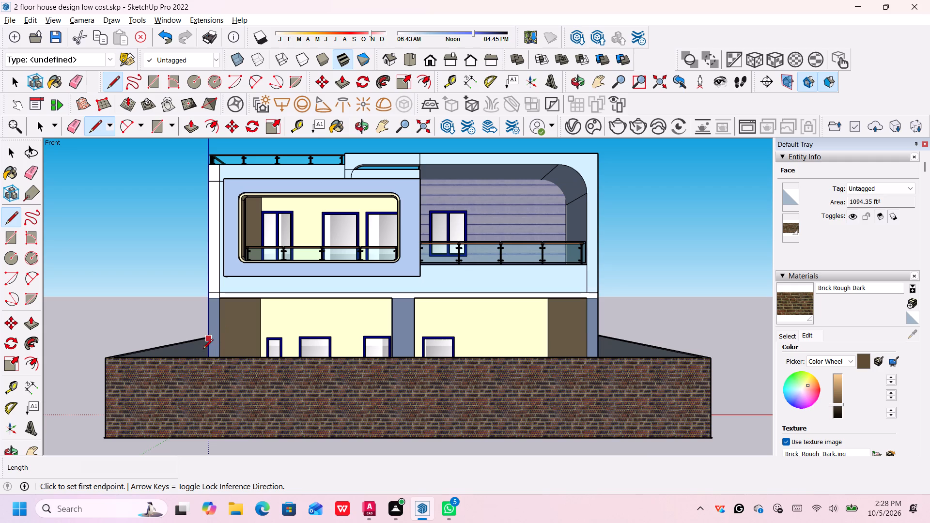
{"action": "left_click", "coordinate": [201, 438]}
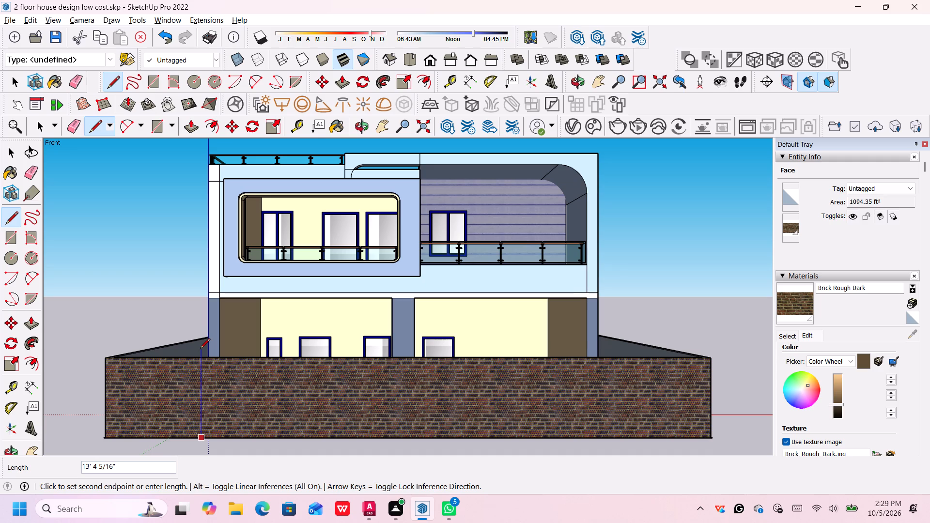
{"action": "type", "text": "13"}
{"action": "key", "text": "apostrophe"}
{"action": "key", "text": "Return"}
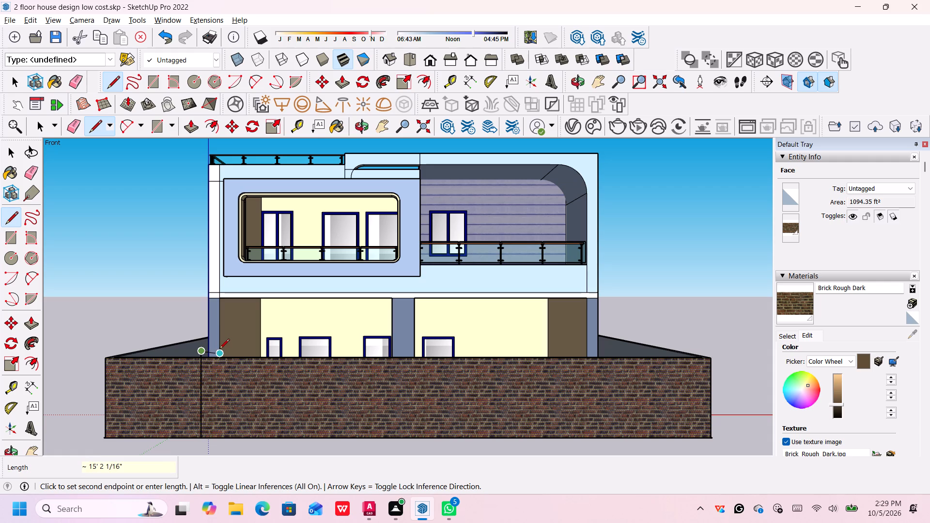
Close the pillar outline with a 3' horizontal top edge and a vertical edge down to the wall's bottom edge.
{"action": "scroll", "coordinate": [224, 342], "scroll_direction": "up", "scroll_amount": 4}
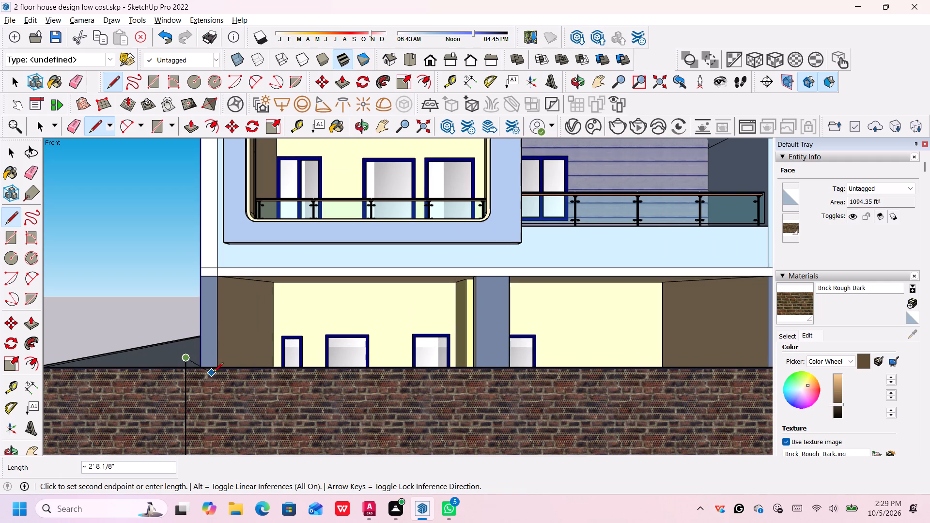
{"action": "scroll", "coordinate": [226, 361], "scroll_direction": "down", "scroll_amount": 1}
{"action": "middle_click_drag", "start_coordinate": [228, 360], "coordinate": [229, 431]}
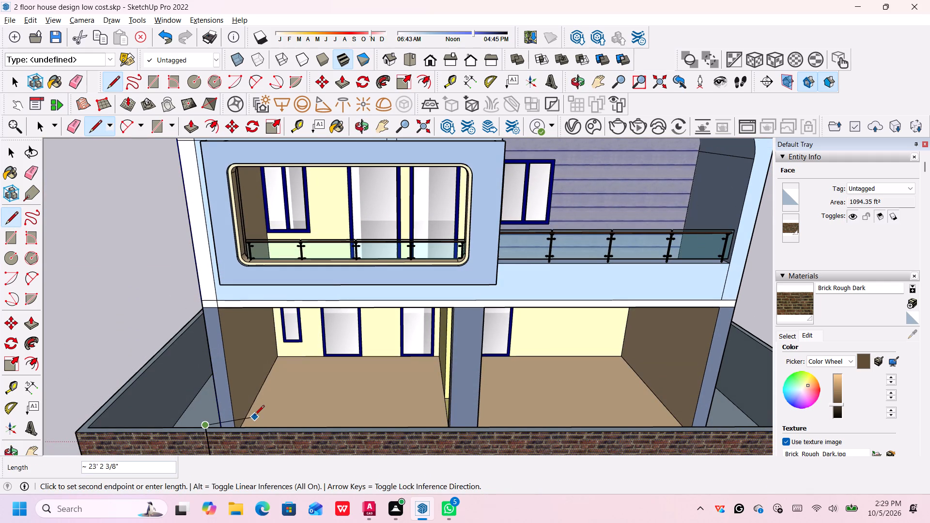
{"action": "scroll", "coordinate": [250, 422], "scroll_direction": "up", "scroll_amount": 1}
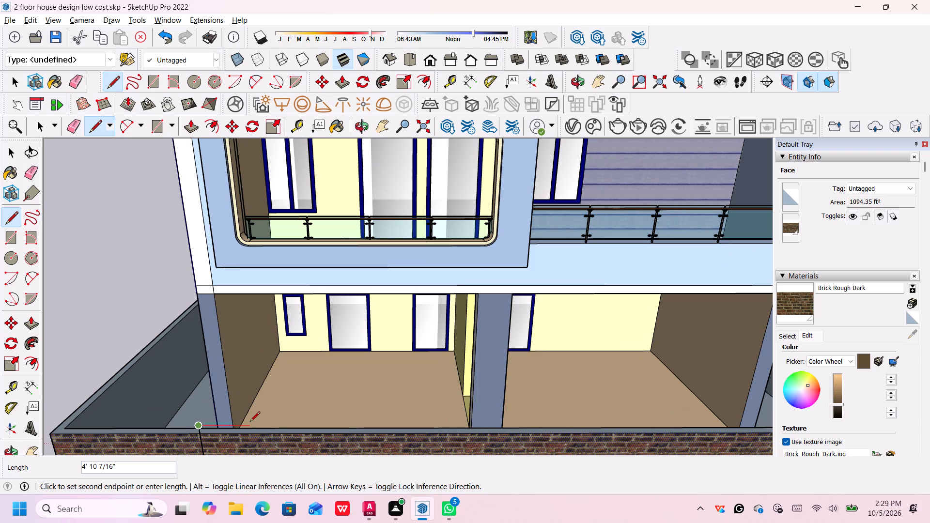
{"action": "key", "text": "3"}
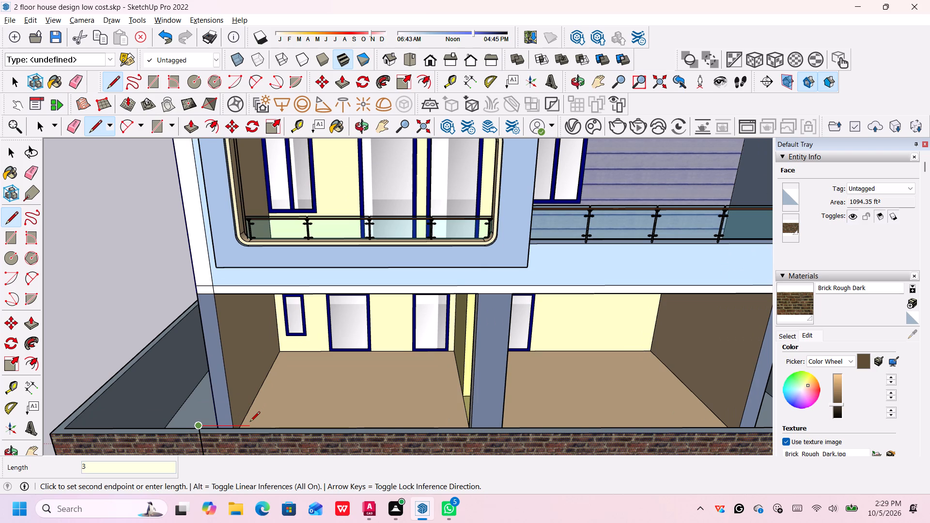
{"action": "key", "text": "apostrophe"}
{"action": "key", "text": "Return"}
{"action": "scroll", "coordinate": [242, 435], "scroll_direction": "down", "scroll_amount": 4}
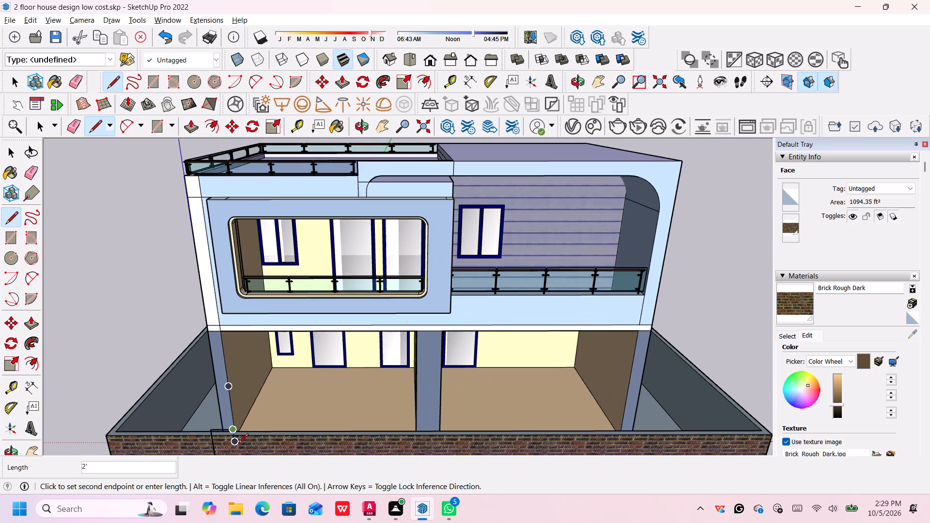
{"action": "middle_click_drag", "start_coordinate": [241, 442], "coordinate": [233, 402]}
{"action": "scroll", "coordinate": [235, 446], "scroll_direction": "down", "scroll_amount": 6}
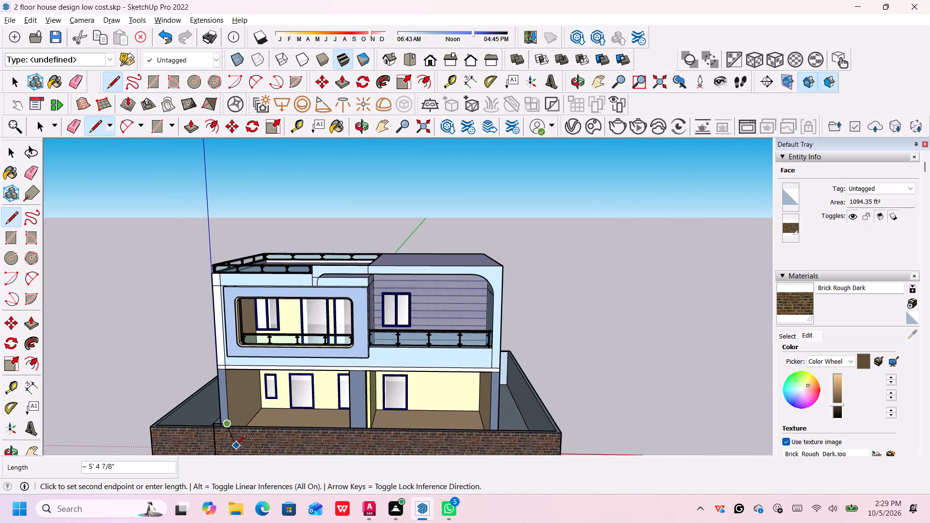
{"action": "scroll", "coordinate": [236, 446], "scroll_direction": "down", "scroll_amount": 6}
{"action": "middle_click_drag", "start_coordinate": [237, 446], "coordinate": [239, 434]}
{"action": "middle_click_drag", "start_coordinate": [239, 437], "coordinate": [282, 364], "text": "shift"}
{"action": "scroll", "coordinate": [267, 394], "scroll_direction": "up", "scroll_amount": 4}
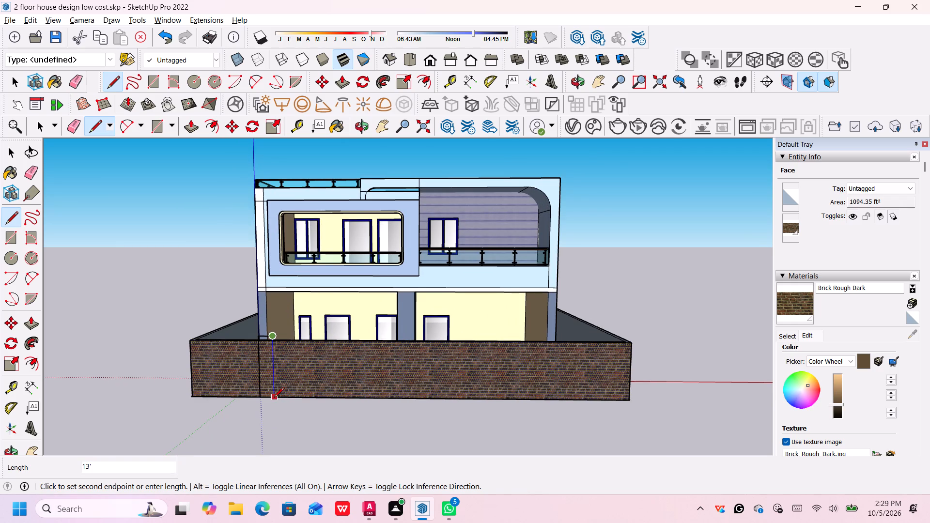
{"action": "scroll", "coordinate": [274, 398], "scroll_direction": "up", "scroll_amount": 11}
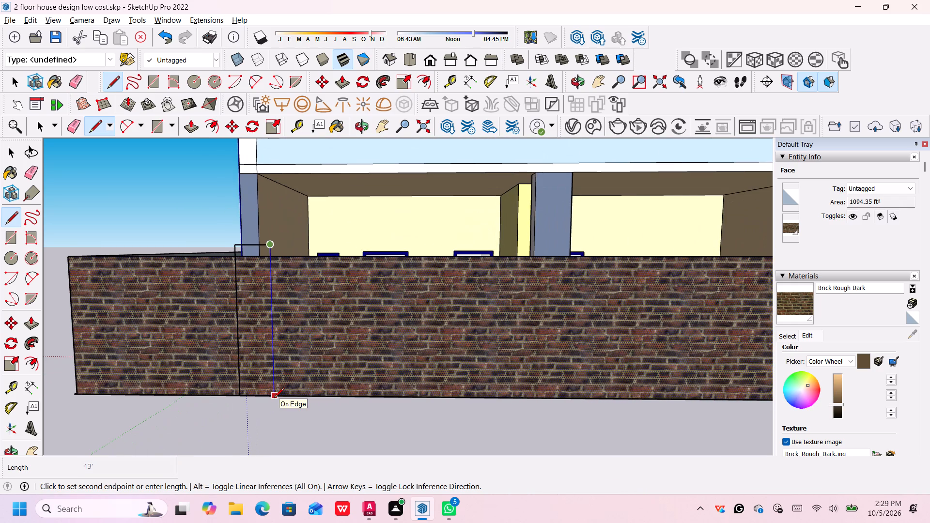
{"action": "scroll", "coordinate": [274, 399], "scroll_direction": "up", "scroll_amount": 3}
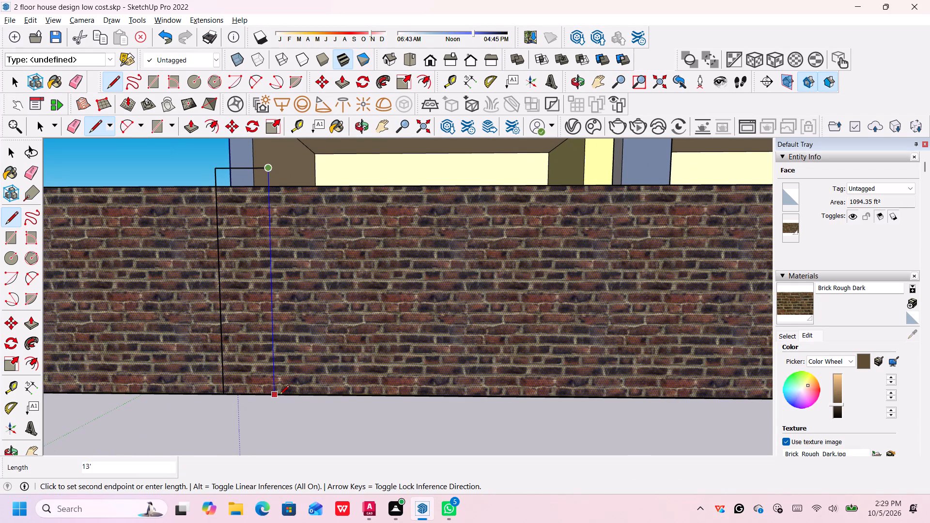
{"action": "left_click", "coordinate": [279, 396]}
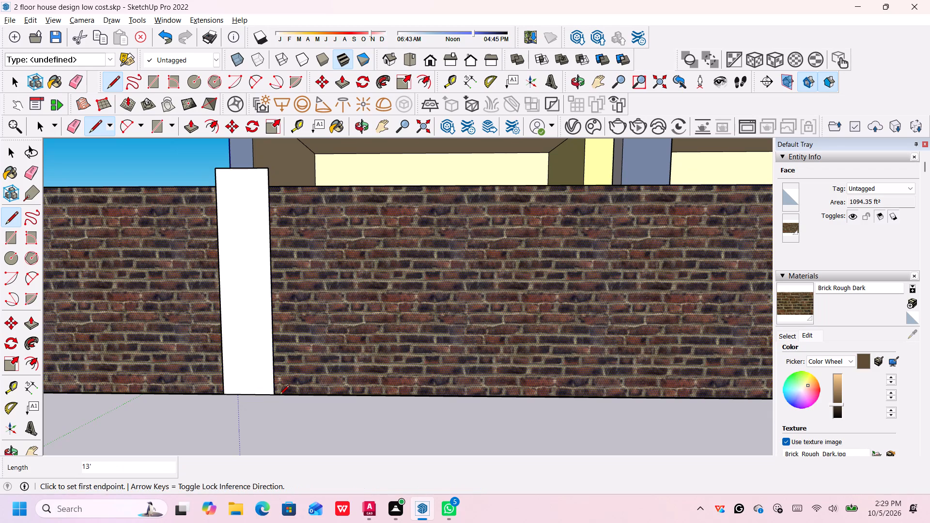
{"action": "key", "text": "space"}
Copy the 3' by 13' pillar face about 31' 1" along the front perimeter wall's bottom edge, just past the house's middle column.
{"action": "scroll", "coordinate": [444, 428], "scroll_direction": "down", "scroll_amount": 7}
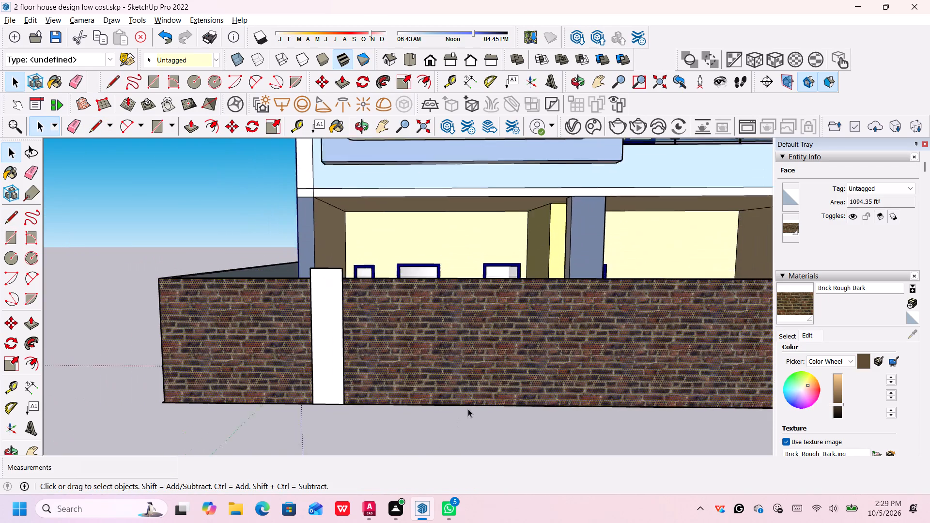
{"action": "scroll", "coordinate": [468, 409], "scroll_direction": "down", "scroll_amount": 1}
{"action": "middle_click_drag", "start_coordinate": [468, 409], "coordinate": [514, 412]}
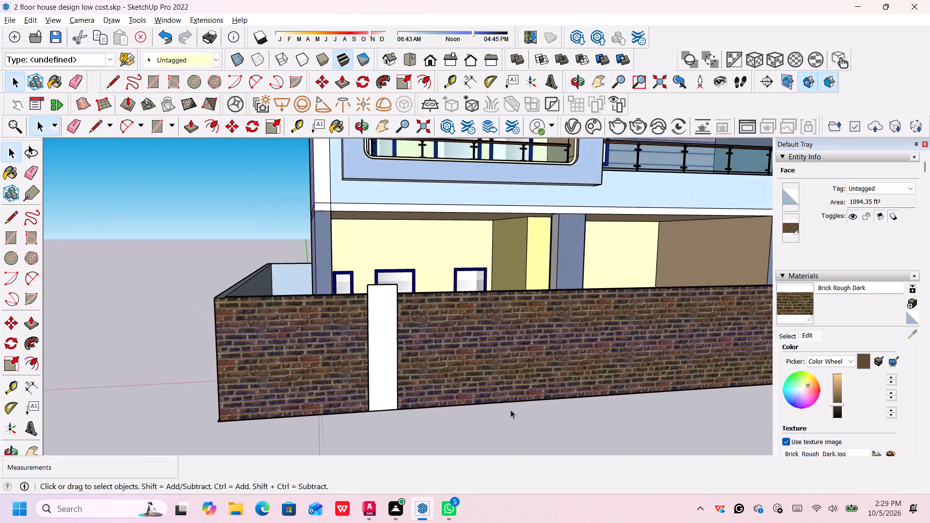
{"action": "middle_click_drag", "start_coordinate": [491, 408], "coordinate": [425, 410]}
{"action": "left_click", "coordinate": [317, 390]}
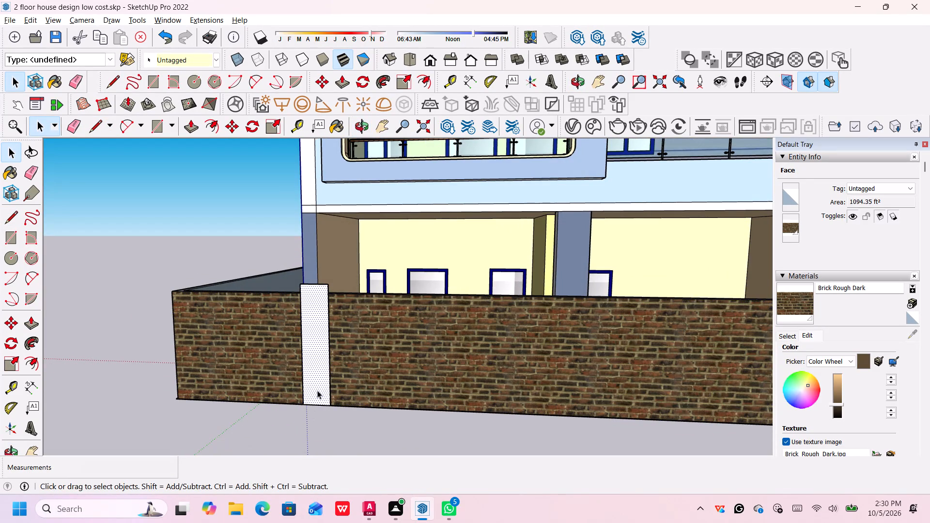
{"action": "scroll", "coordinate": [316, 397], "scroll_direction": "up", "scroll_amount": 3}
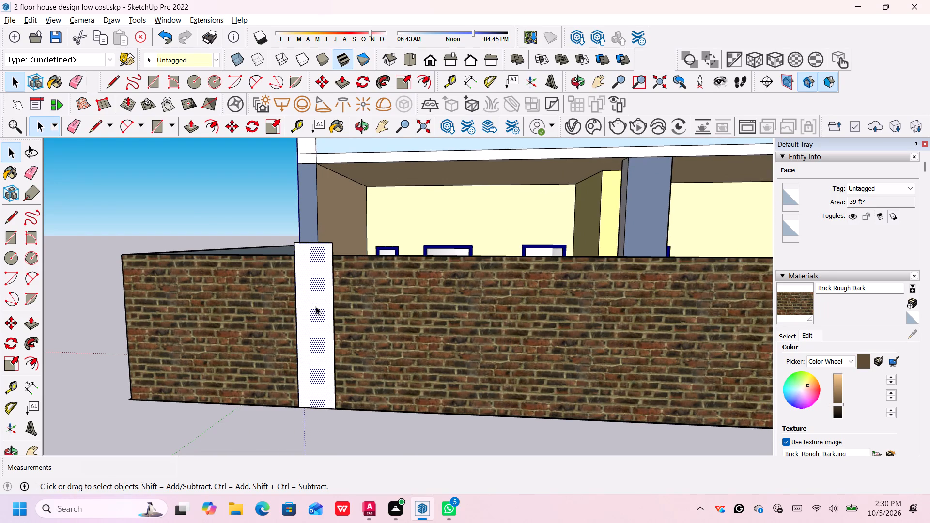
{"action": "left_click", "coordinate": [316, 308]}
{"action": "key", "text": "m"}
{"action": "key", "text": "Return"}
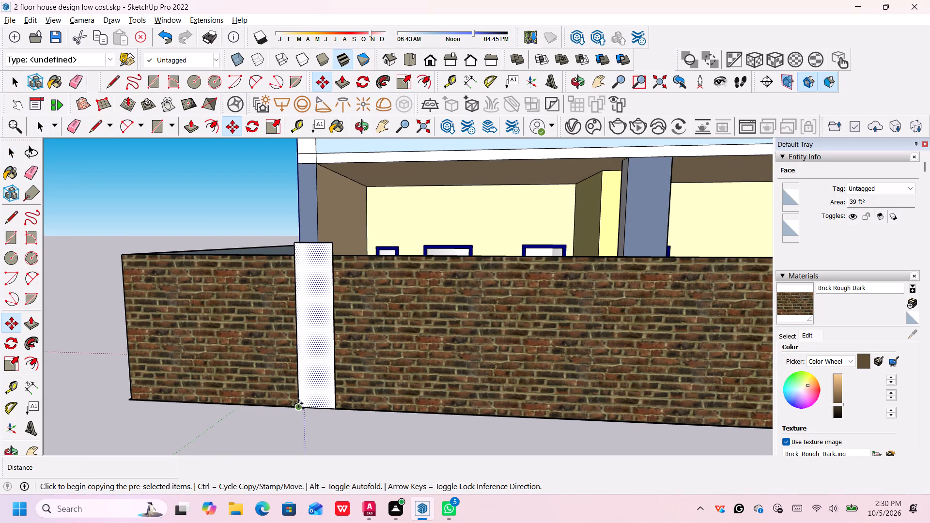
{"action": "left_click", "coordinate": [298, 403]}
{"action": "scroll", "coordinate": [632, 427], "scroll_direction": "down", "scroll_amount": 1}
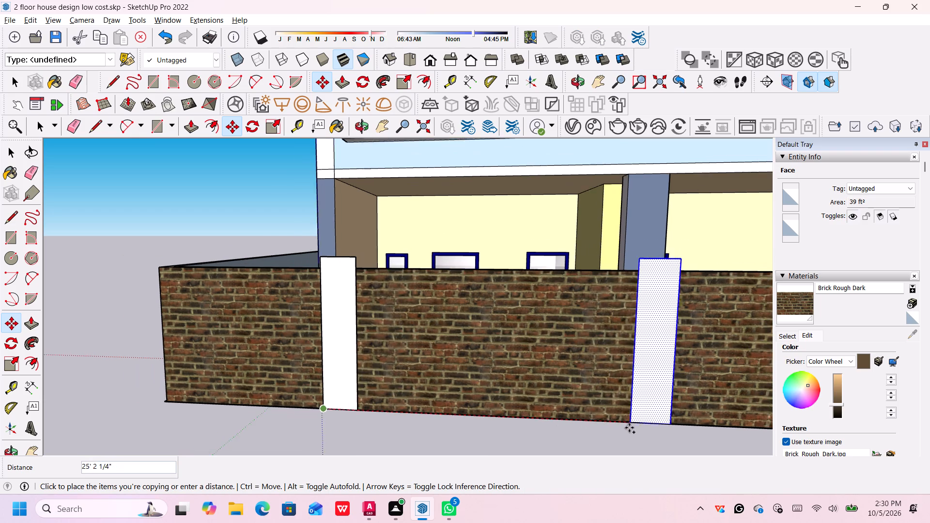
{"action": "scroll", "coordinate": [629, 428], "scroll_direction": "down", "scroll_amount": 2}
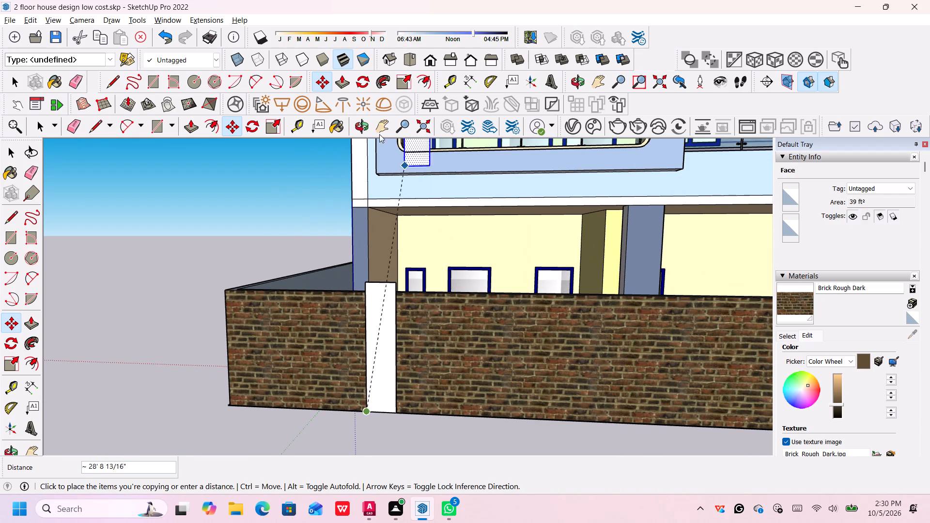
{"action": "left_click", "coordinate": [432, 59]}
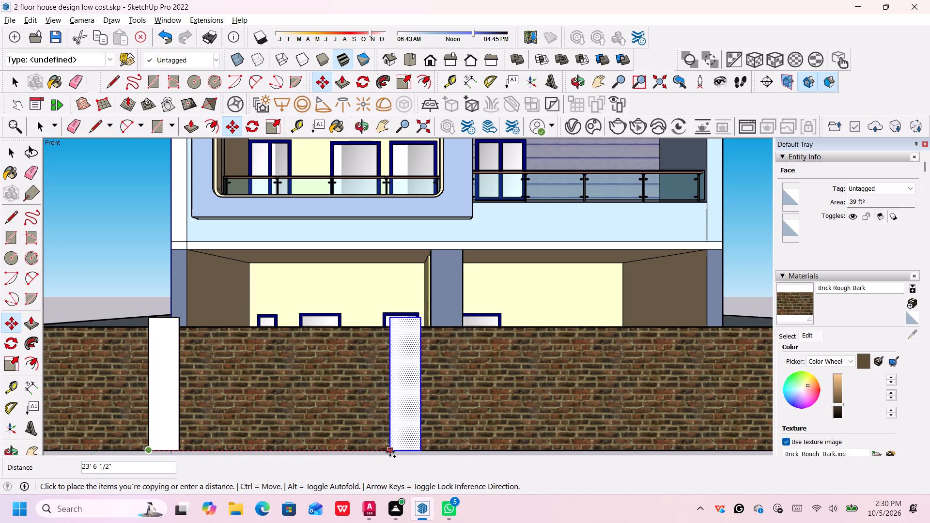
{"action": "scroll", "coordinate": [390, 452], "scroll_direction": "down", "scroll_amount": 5}
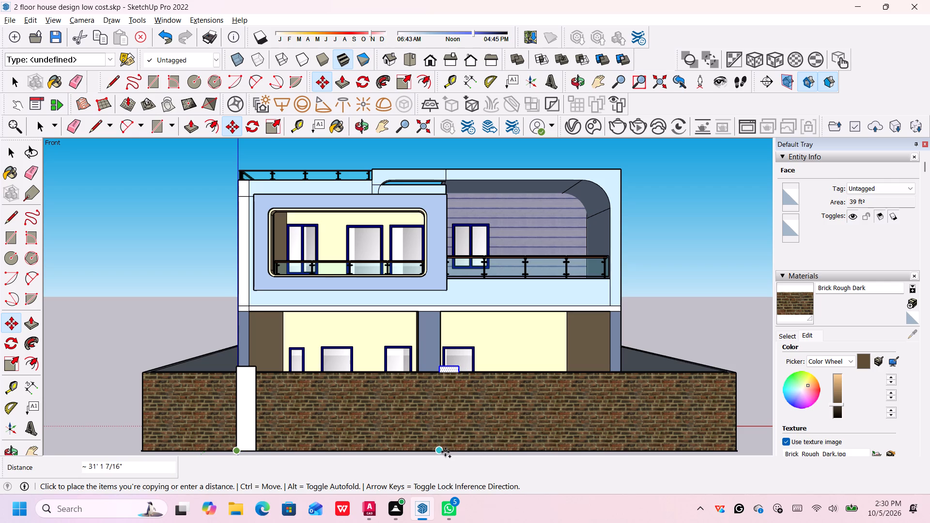
{"action": "scroll", "coordinate": [441, 451], "scroll_direction": "down", "scroll_amount": 7}
{"action": "middle_click_drag", "start_coordinate": [442, 438], "coordinate": [445, 404]}
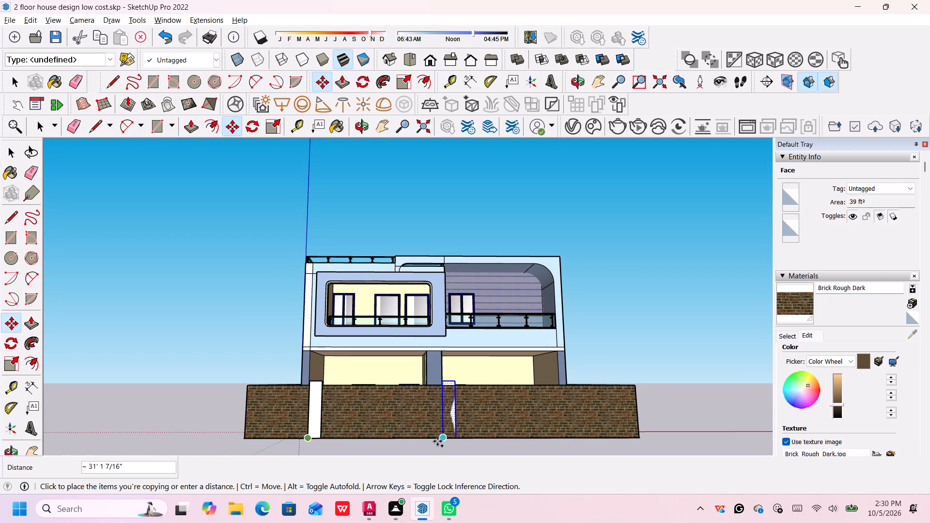
{"action": "left_click", "coordinate": [437, 443]}
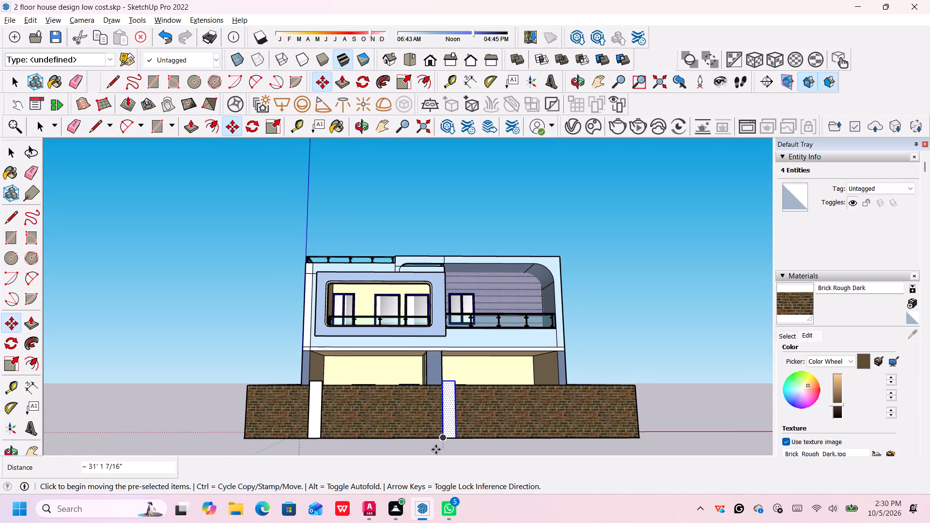
Draw a horizontal line about 36' 4" long across the tops of both pillars, overhanging their outer sides.
{"action": "scroll", "coordinate": [436, 449], "scroll_direction": "down", "scroll_amount": 1}
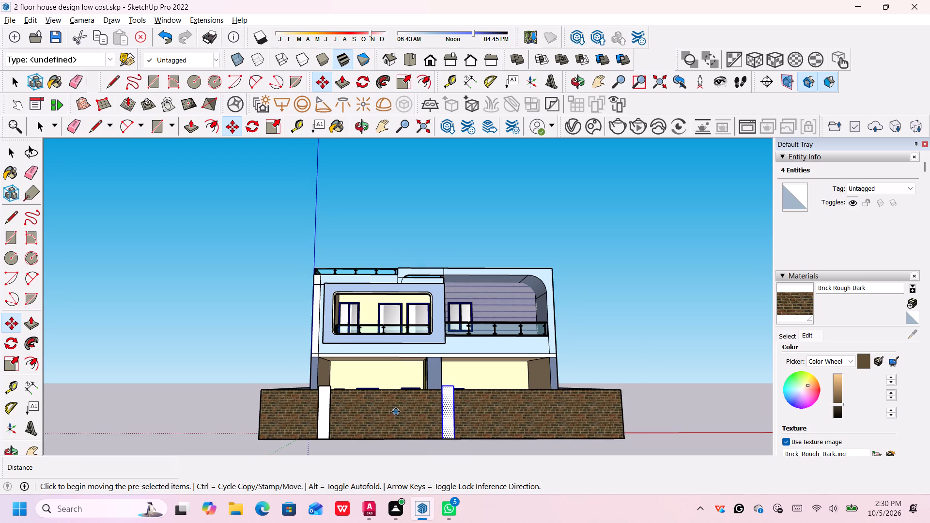
{"action": "middle_click_drag", "start_coordinate": [380, 382], "coordinate": [389, 429]}
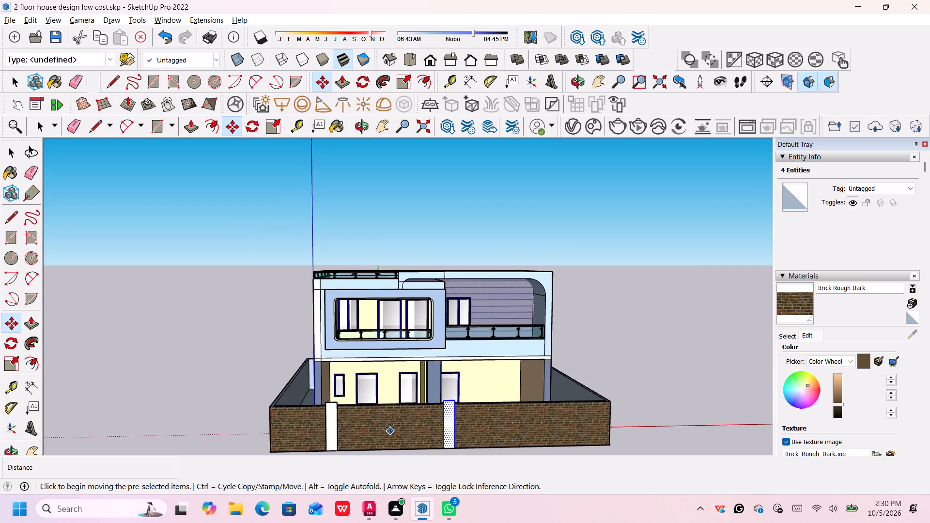
{"action": "scroll", "coordinate": [345, 395], "scroll_direction": "up", "scroll_amount": 6}
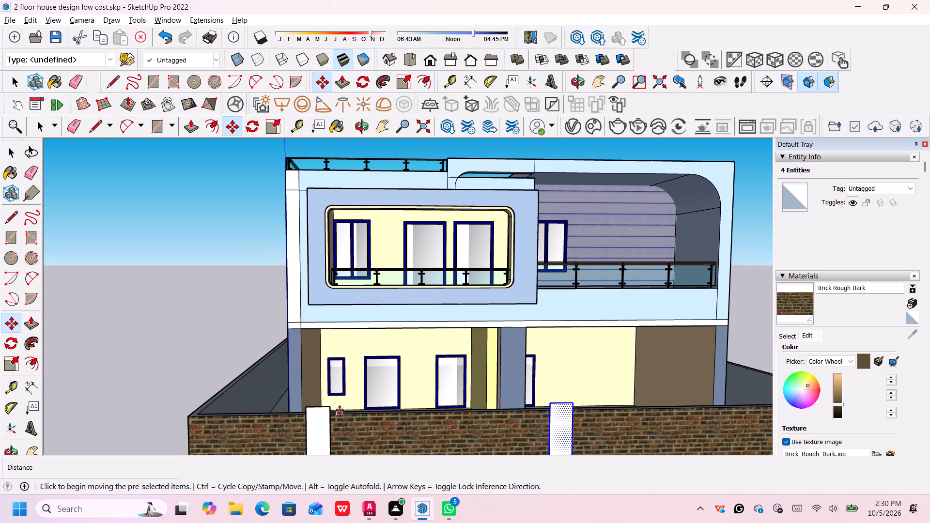
{"action": "scroll", "coordinate": [340, 410], "scroll_direction": "down", "scroll_amount": 3}
{"action": "key", "text": "space"}
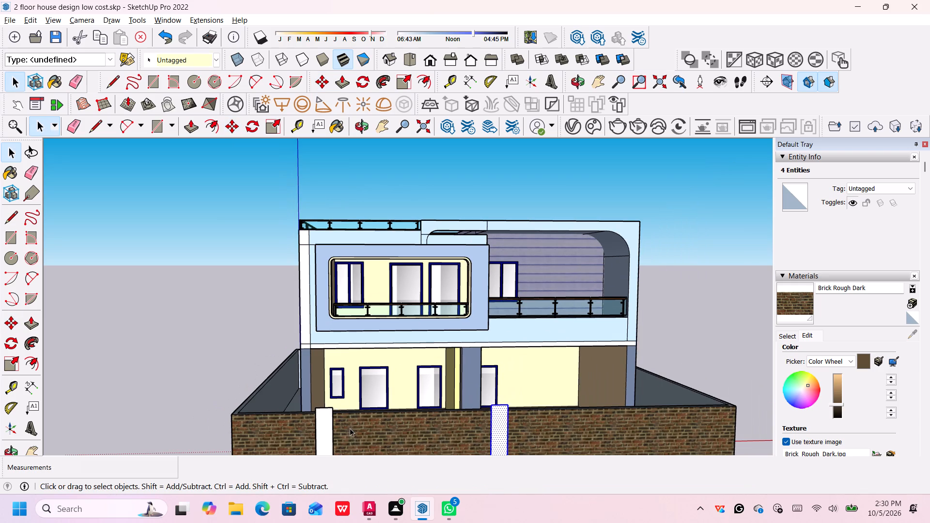
{"action": "middle_click_drag", "start_coordinate": [352, 409], "coordinate": [352, 411]}
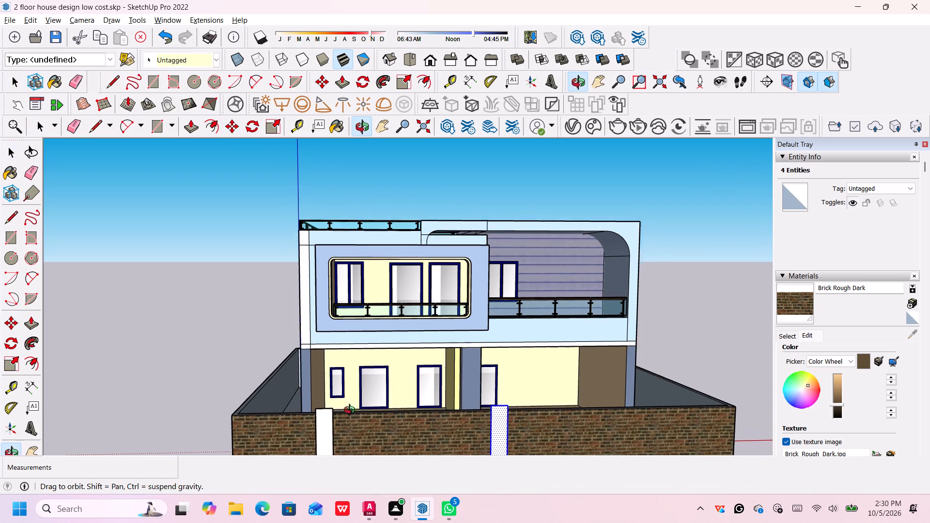
{"action": "middle_click_drag", "start_coordinate": [352, 411], "coordinate": [345, 461]}
{"action": "scroll", "coordinate": [326, 412], "scroll_direction": "up", "scroll_amount": 1}
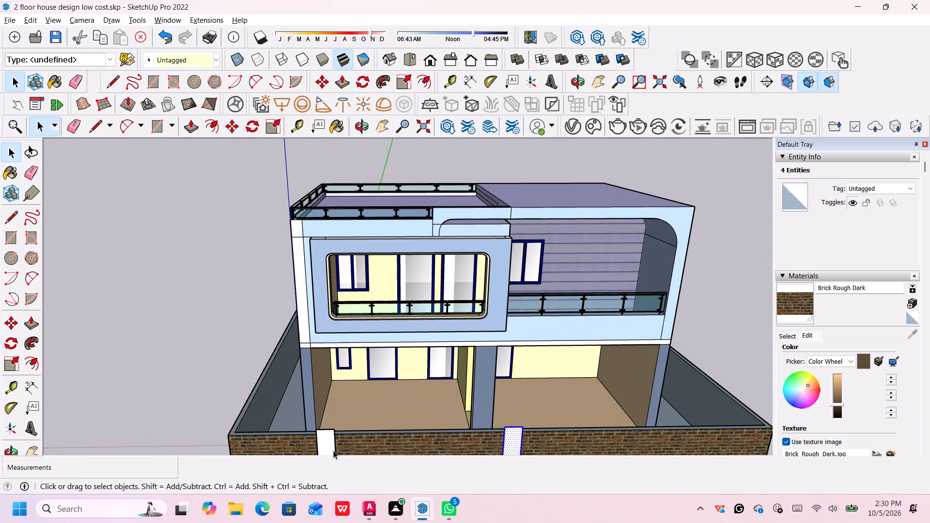
{"action": "middle_click", "coordinate": [342, 423]}
{"action": "middle_click_drag", "start_coordinate": [343, 427], "coordinate": [345, 482]}
{"action": "middle_click", "coordinate": [345, 482]}
{"action": "middle_click", "coordinate": [345, 482]}
{"action": "middle_click_drag", "start_coordinate": [342, 429], "coordinate": [343, 433]}
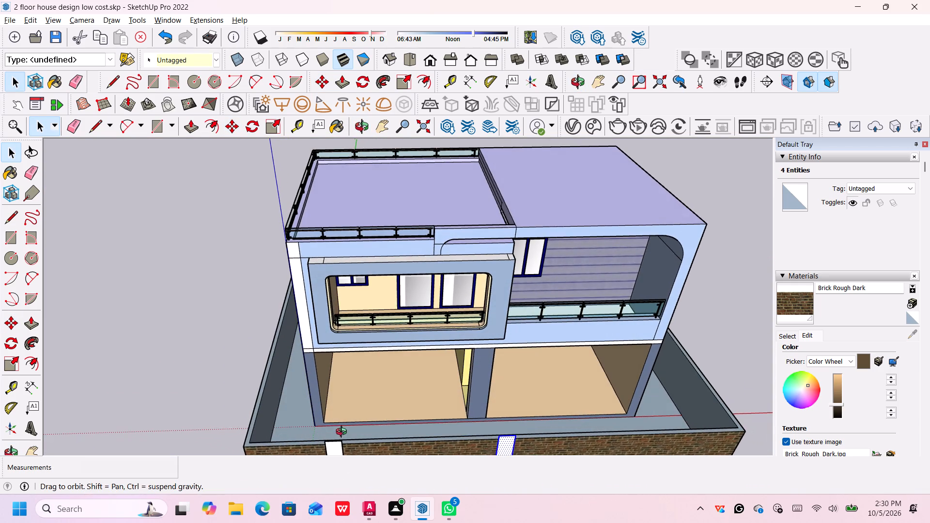
{"action": "middle_click_drag", "start_coordinate": [343, 433], "coordinate": [348, 463]}
{"action": "scroll", "coordinate": [347, 447], "scroll_direction": "up", "scroll_amount": 11}
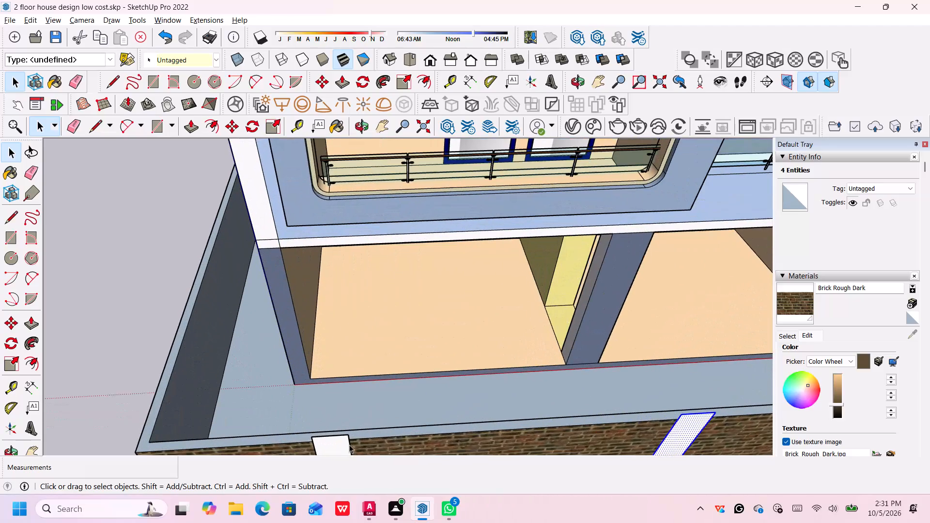
{"action": "key", "text": "l"}
{"action": "key", "text": "Return"}
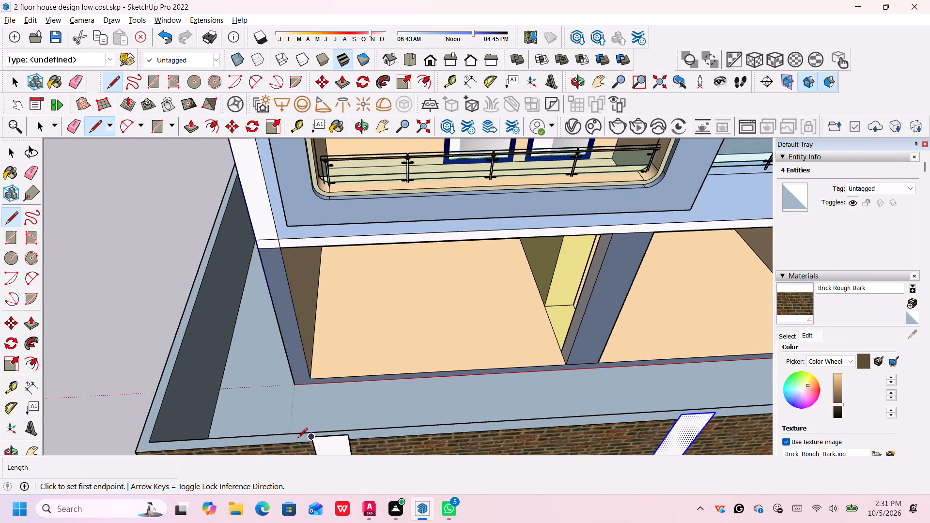
{"action": "left_click", "coordinate": [295, 439]}
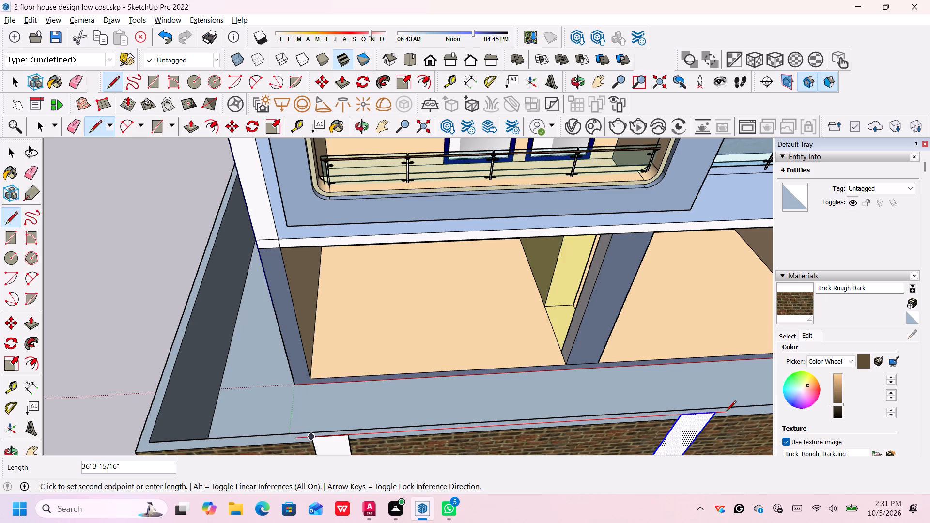
{"action": "left_click", "coordinate": [726, 412]}
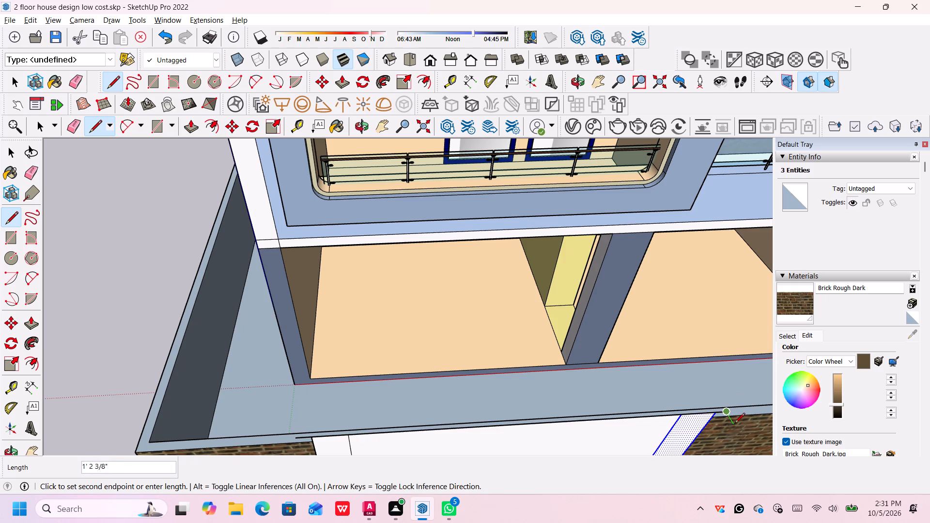
Draw a 6" vertical edge up from the horizontal line's end beyond the copied pillar.
{"action": "middle_click_drag", "start_coordinate": [736, 419], "coordinate": [715, 330]}
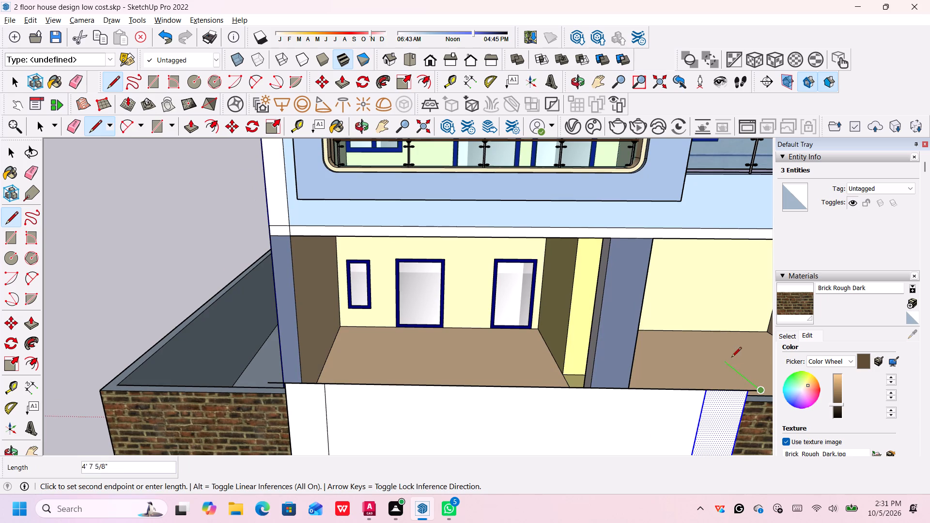
{"action": "scroll", "coordinate": [751, 389], "scroll_direction": "down", "scroll_amount": 1}
{"action": "middle_click_drag", "start_coordinate": [764, 425], "coordinate": [762, 416]}
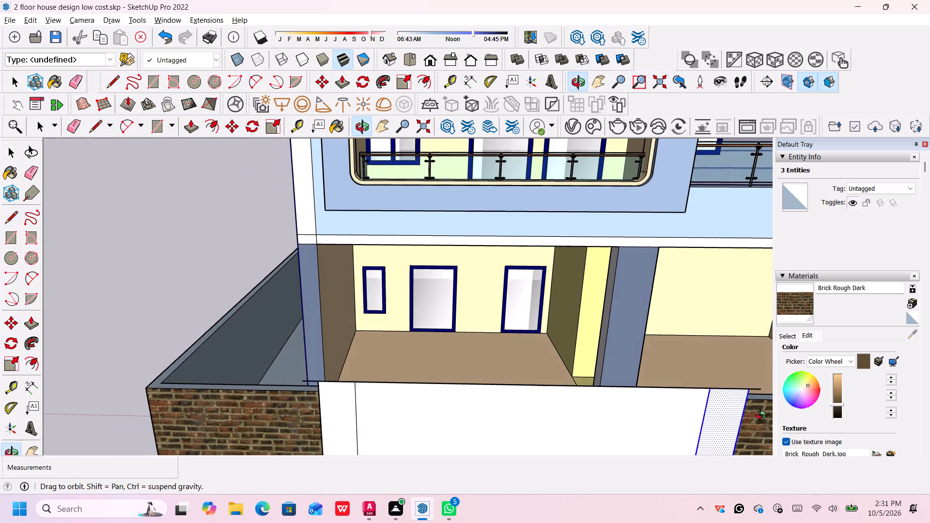
{"action": "middle_click_drag", "start_coordinate": [762, 416], "coordinate": [757, 393]}
{"action": "scroll", "coordinate": [771, 342], "scroll_direction": "down", "scroll_amount": 1}
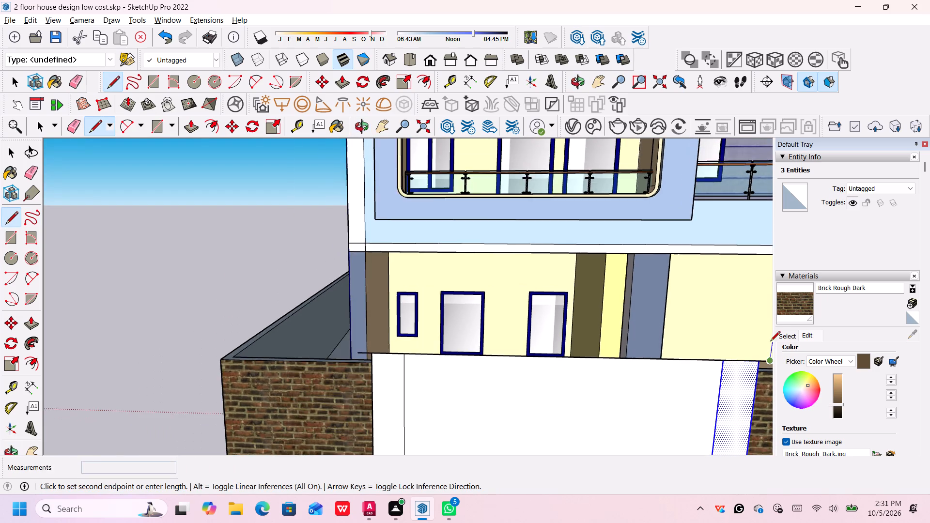
{"action": "scroll", "coordinate": [770, 342], "scroll_direction": "down", "scroll_amount": 5}
{"action": "middle_click_drag", "start_coordinate": [769, 341], "coordinate": [763, 341]}
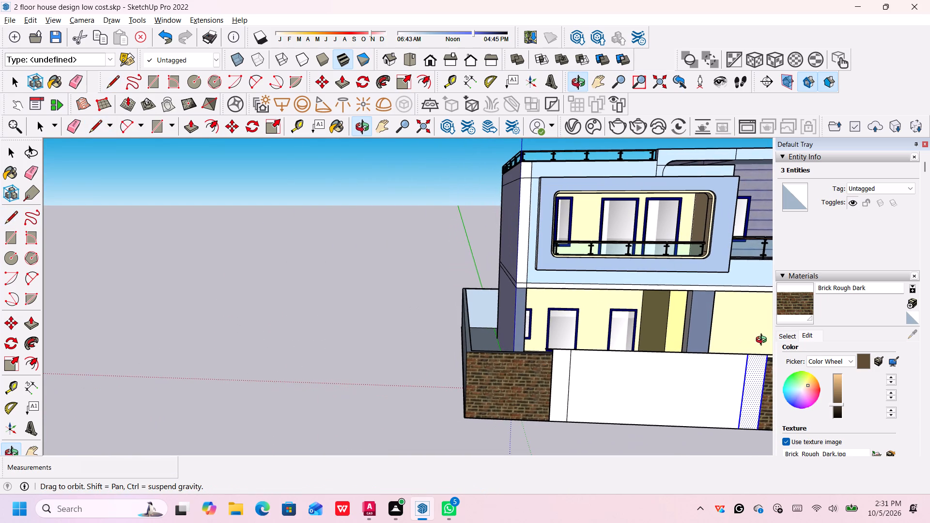
{"action": "middle_click_drag", "start_coordinate": [763, 341], "coordinate": [764, 341]}
{"action": "middle_click_drag", "start_coordinate": [768, 323], "coordinate": [758, 322], "text": "shift"}
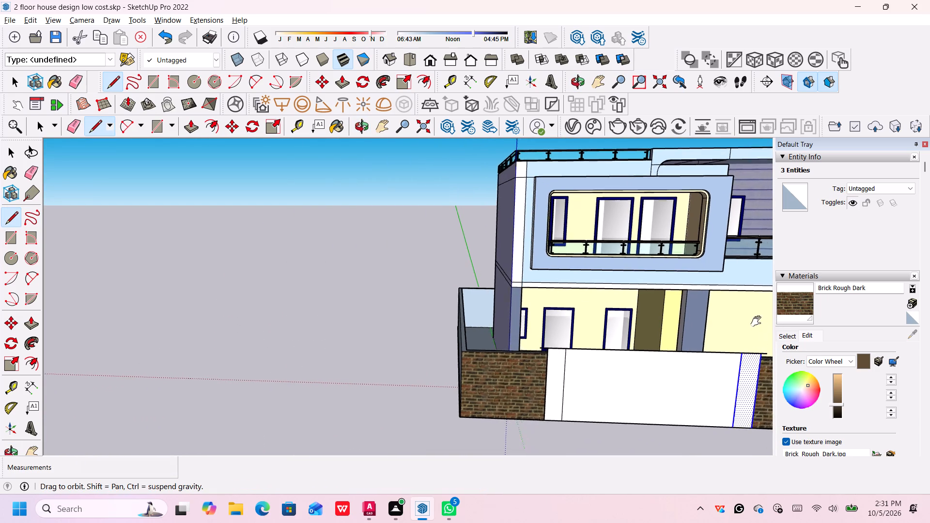
{"action": "middle_click_drag", "start_coordinate": [758, 322], "coordinate": [626, 305], "text": "shift"}
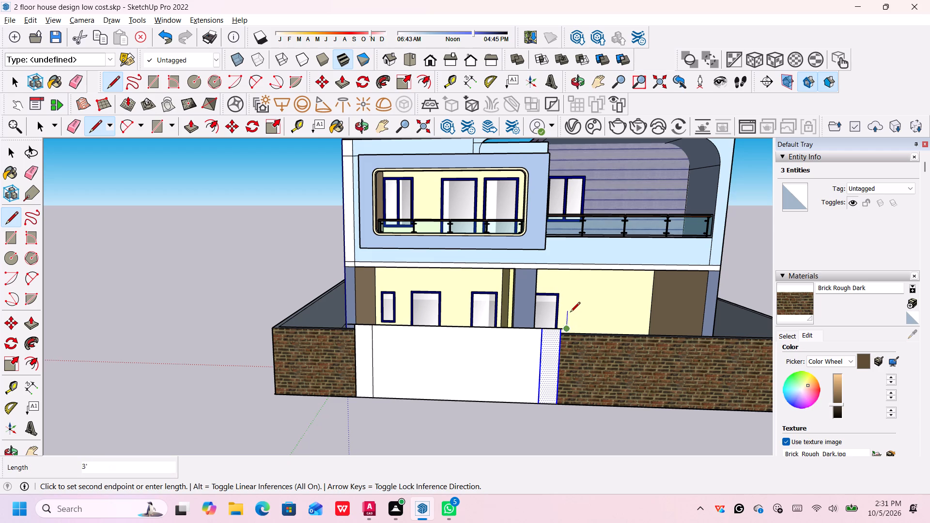
{"action": "scroll", "coordinate": [571, 312], "scroll_direction": "up", "scroll_amount": 14}
{"action": "scroll", "coordinate": [563, 314], "scroll_direction": "down", "scroll_amount": 3}
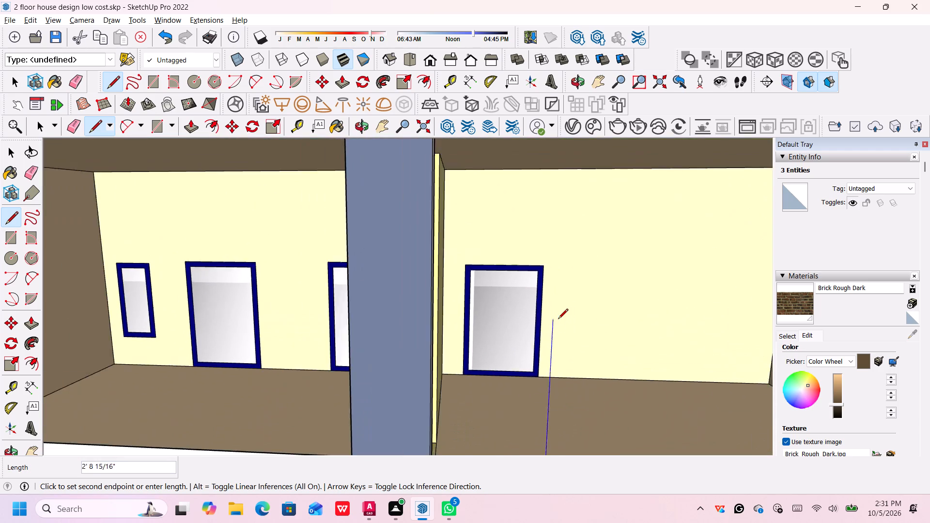
{"action": "scroll", "coordinate": [558, 320], "scroll_direction": "down", "scroll_amount": 3}
{"action": "middle_click_drag", "start_coordinate": [550, 350], "coordinate": [560, 410]}
{"action": "scroll", "coordinate": [568, 393], "scroll_direction": "down", "scroll_amount": 7}
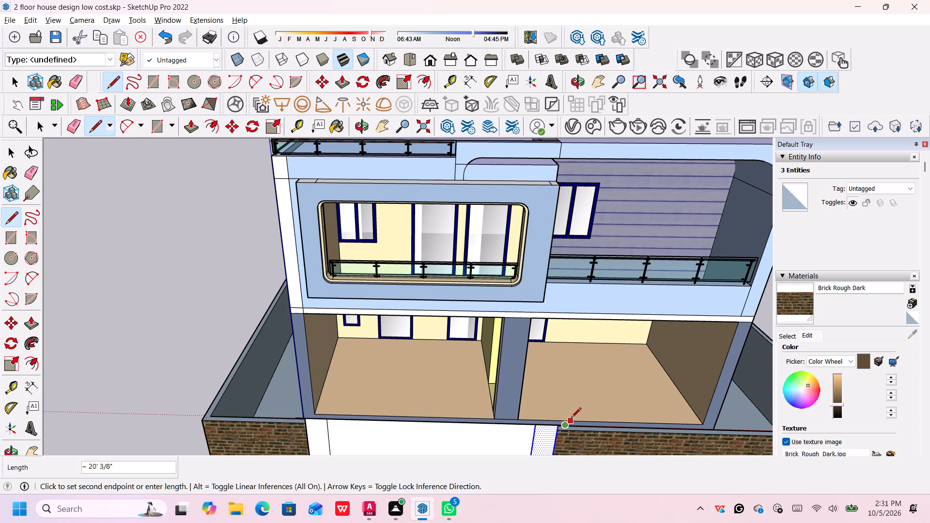
{"action": "middle_click_drag", "start_coordinate": [563, 412], "coordinate": [569, 340]}
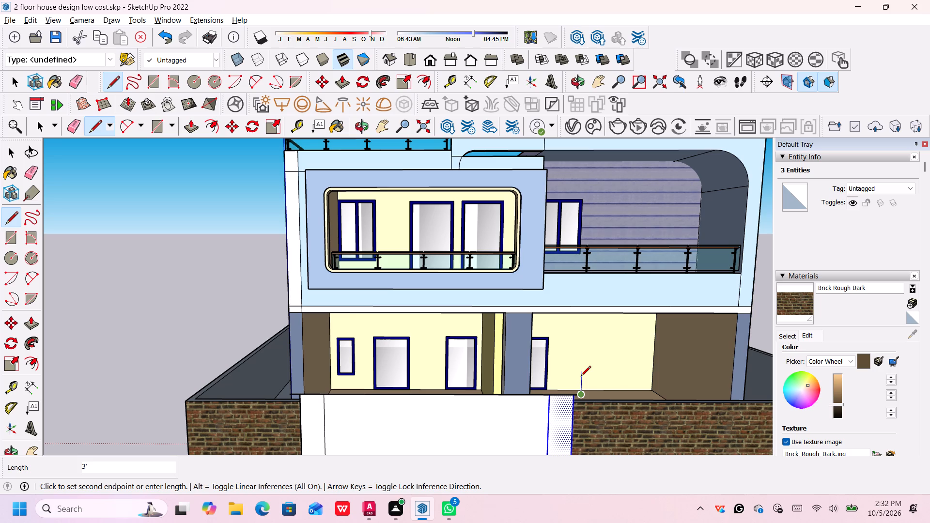
{"action": "key", "text": "6"}
{"action": "key", "text": "shift+quotedbl"}
{"action": "key", "text": "Return"}
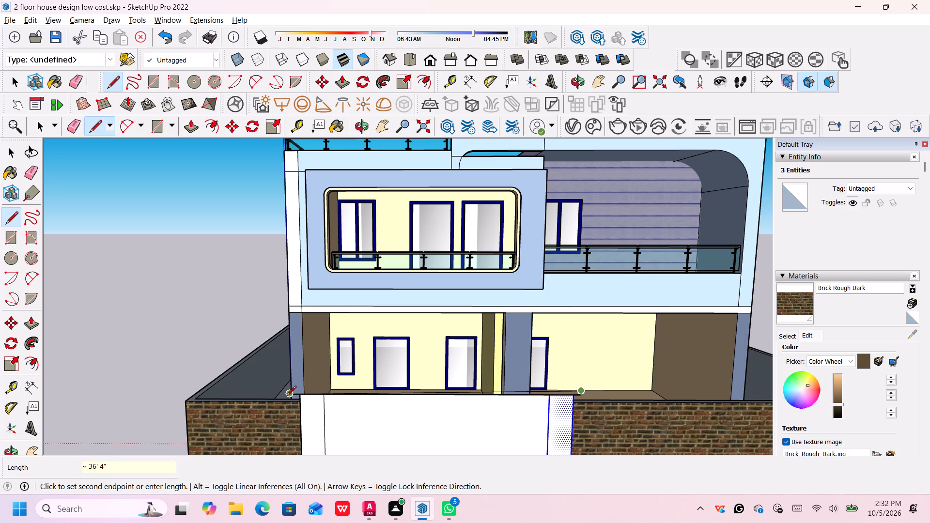
Draw the top slab's upper edge about 36' 4" long, parallel to the lower line, ending above its far overhang.
{"action": "scroll", "coordinate": [291, 390], "scroll_direction": "up", "scroll_amount": 5}
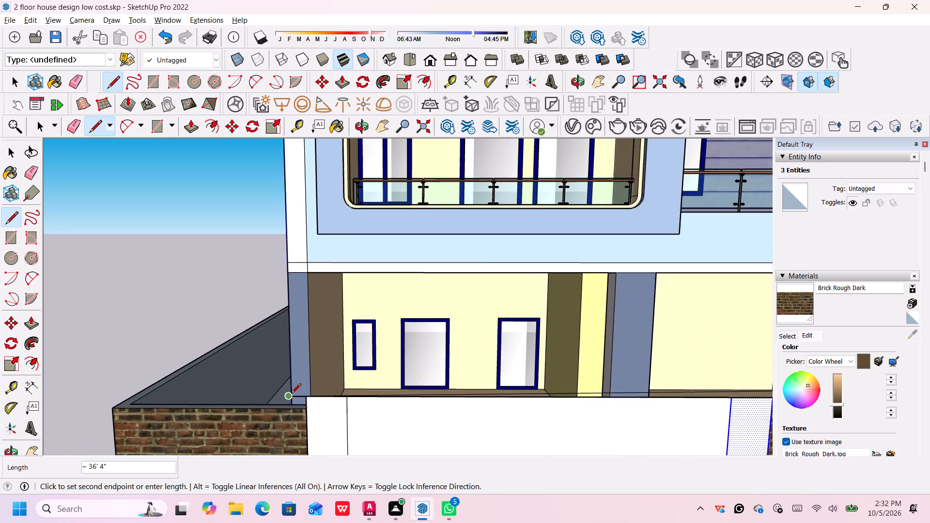
{"action": "scroll", "coordinate": [291, 392], "scroll_direction": "up", "scroll_amount": 1}
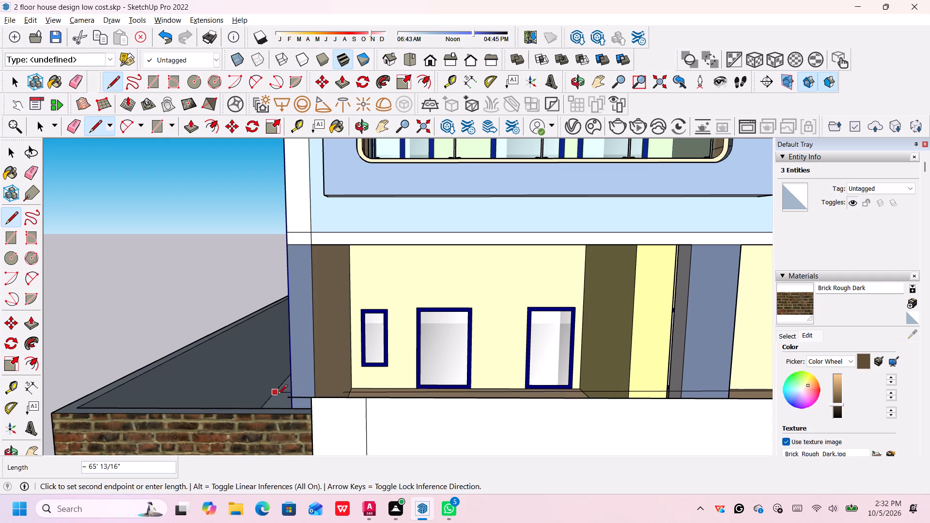
{"action": "scroll", "coordinate": [282, 399], "scroll_direction": "down", "scroll_amount": 2}
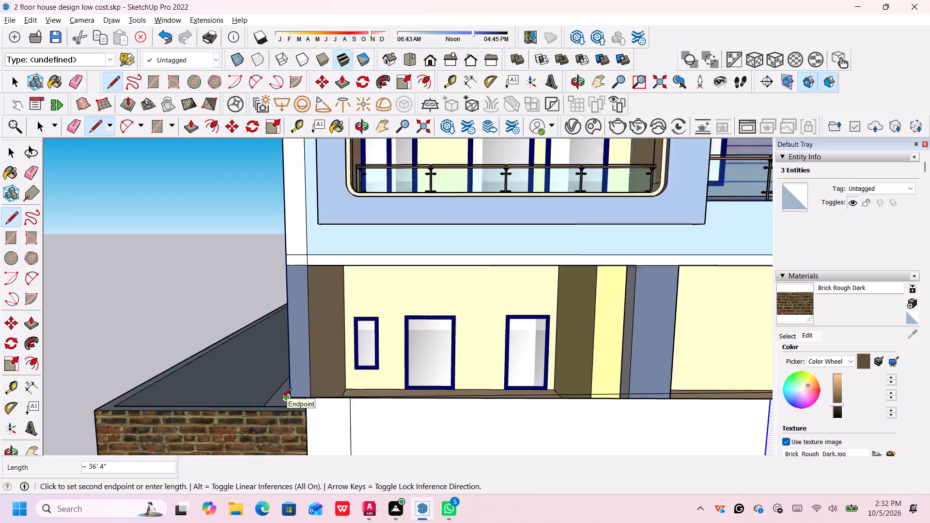
{"action": "scroll", "coordinate": [282, 399], "scroll_direction": "down", "scroll_amount": 2}
{"action": "middle_click_drag", "start_coordinate": [411, 389], "coordinate": [431, 467]}
{"action": "middle_click_drag", "start_coordinate": [460, 420], "coordinate": [467, 433]}
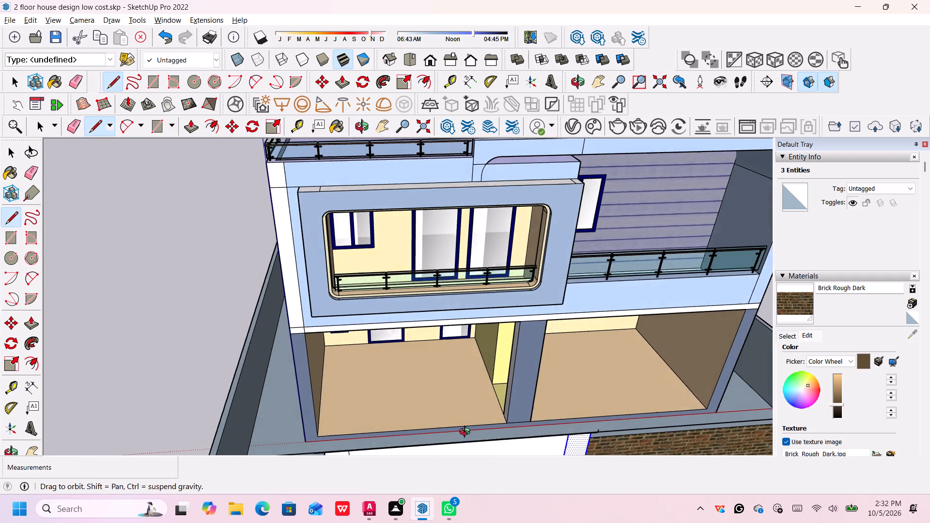
{"action": "middle_click_drag", "start_coordinate": [467, 433], "coordinate": [485, 458]}
{"action": "middle_click_drag", "start_coordinate": [477, 440], "coordinate": [636, 404]}
{"action": "middle_click_drag", "start_coordinate": [428, 396], "coordinate": [429, 396]}
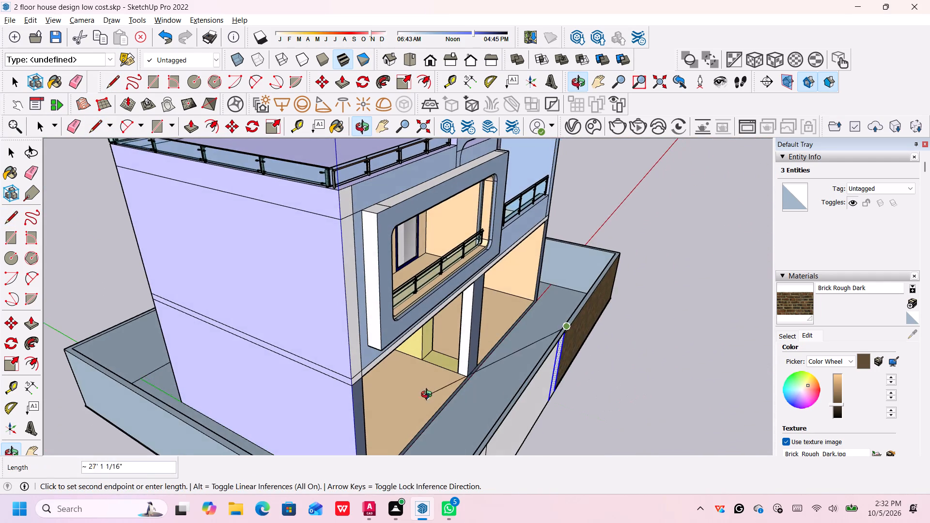
{"action": "middle_click_drag", "start_coordinate": [429, 396], "coordinate": [569, 379]}
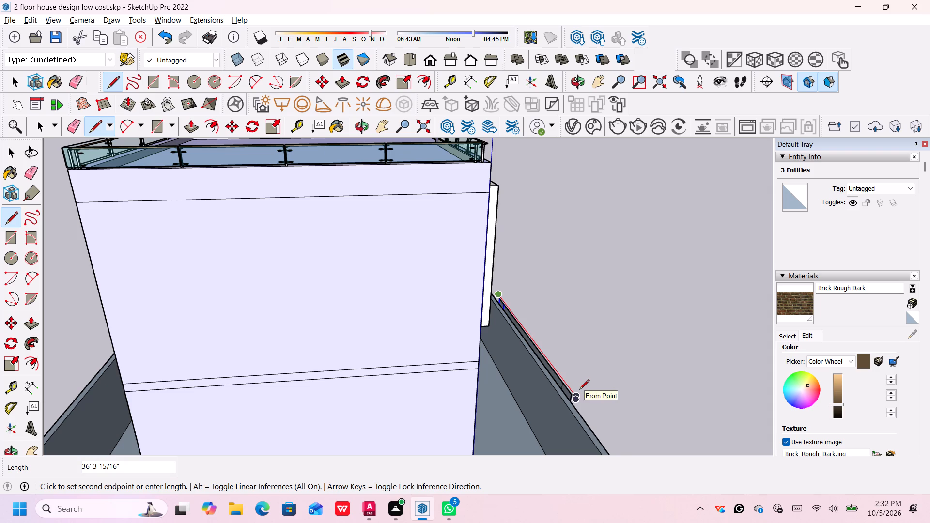
{"action": "scroll", "coordinate": [579, 390], "scroll_direction": "up", "scroll_amount": 1}
{"action": "left_click", "coordinate": [579, 390]}
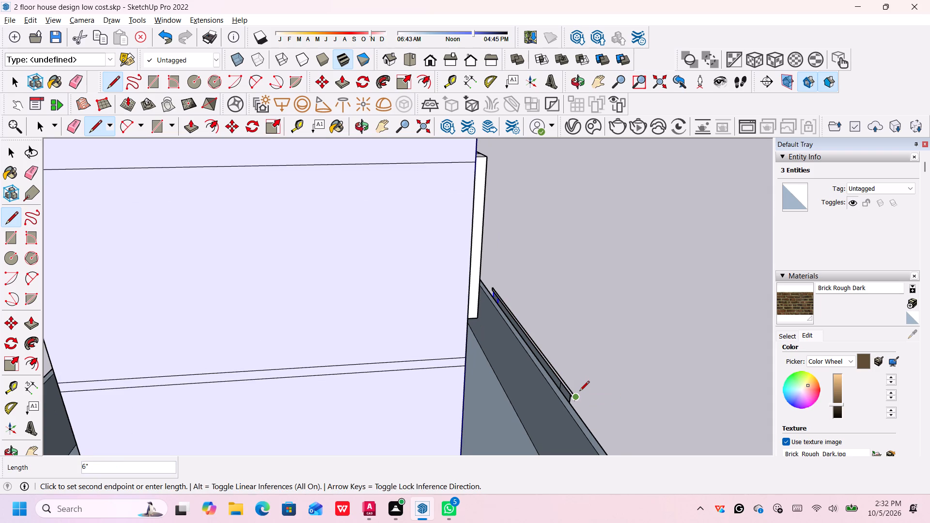
Close the top slab's outline with a 6" vertical edge down to the end of the lower line.
{"action": "scroll", "coordinate": [576, 402], "scroll_direction": "up", "scroll_amount": 19}
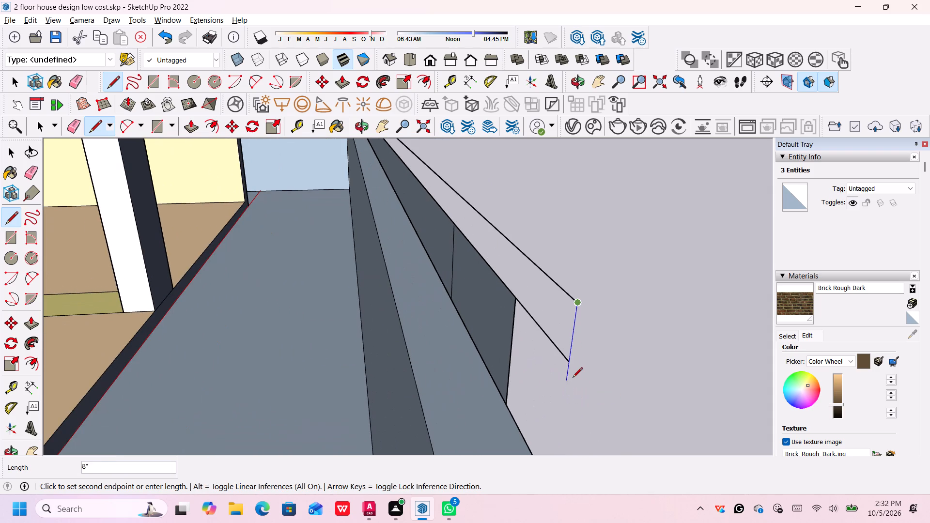
{"action": "left_click", "coordinate": [573, 360]}
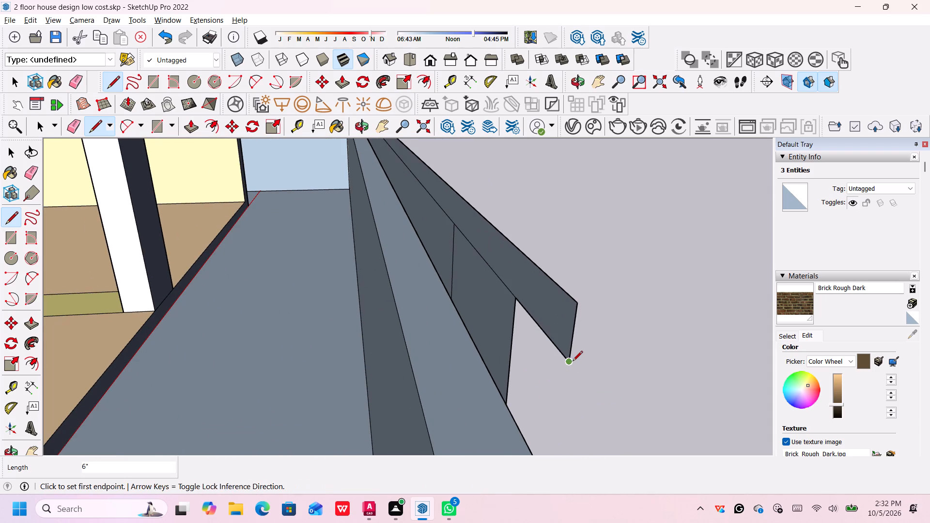
{"action": "key", "text": "space"}
Delete the blank white face between the two gateway pillars, below the top slab.
{"action": "scroll", "coordinate": [573, 362], "scroll_direction": "down", "scroll_amount": 6}
{"action": "middle_click_drag", "start_coordinate": [621, 344], "coordinate": [437, 345]}
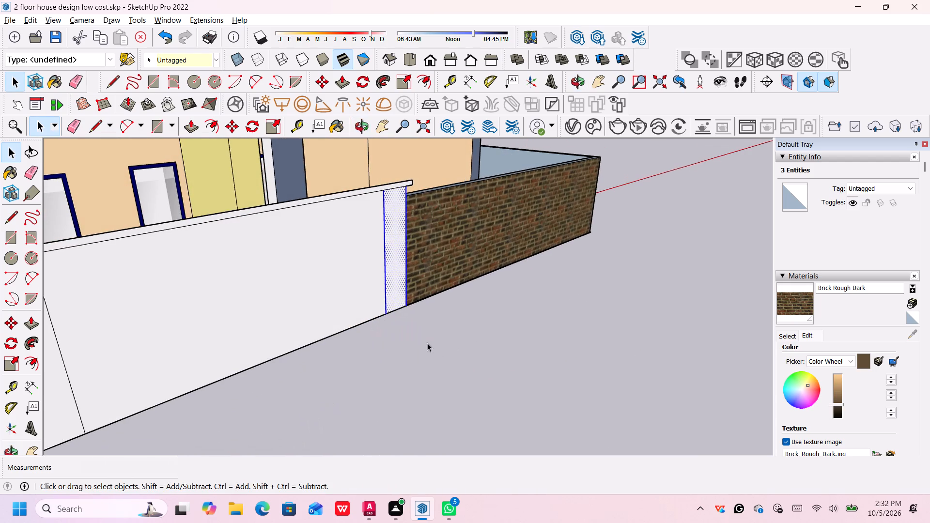
{"action": "middle_click_drag", "start_coordinate": [372, 346], "coordinate": [346, 338]}
{"action": "left_click", "coordinate": [321, 286]}
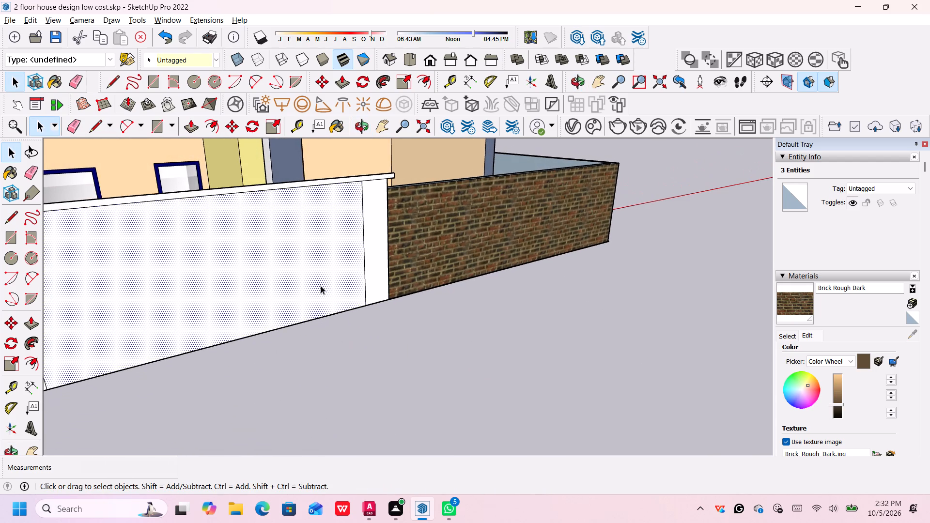
{"action": "key", "text": "Delete"}
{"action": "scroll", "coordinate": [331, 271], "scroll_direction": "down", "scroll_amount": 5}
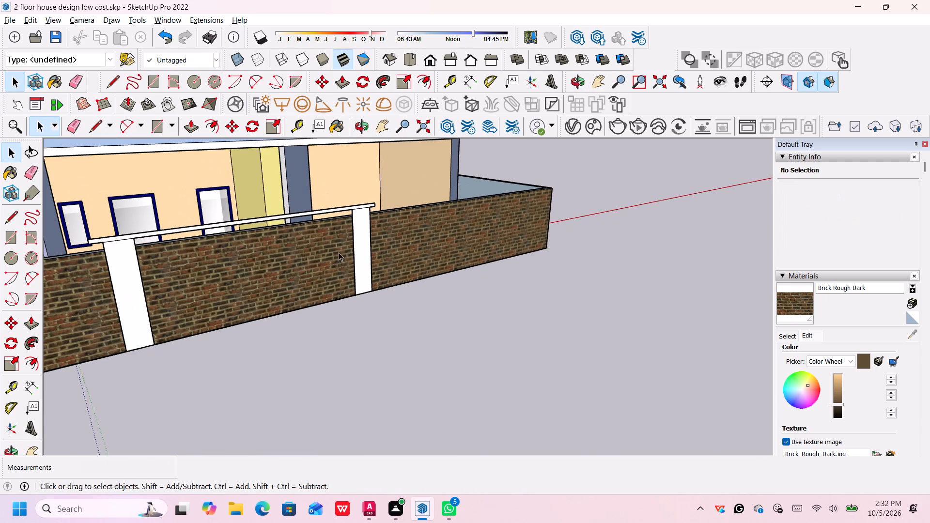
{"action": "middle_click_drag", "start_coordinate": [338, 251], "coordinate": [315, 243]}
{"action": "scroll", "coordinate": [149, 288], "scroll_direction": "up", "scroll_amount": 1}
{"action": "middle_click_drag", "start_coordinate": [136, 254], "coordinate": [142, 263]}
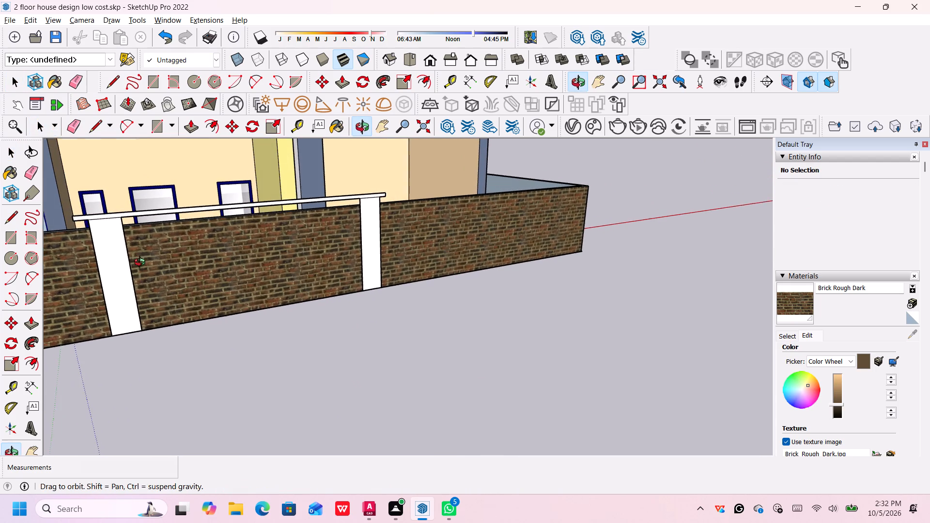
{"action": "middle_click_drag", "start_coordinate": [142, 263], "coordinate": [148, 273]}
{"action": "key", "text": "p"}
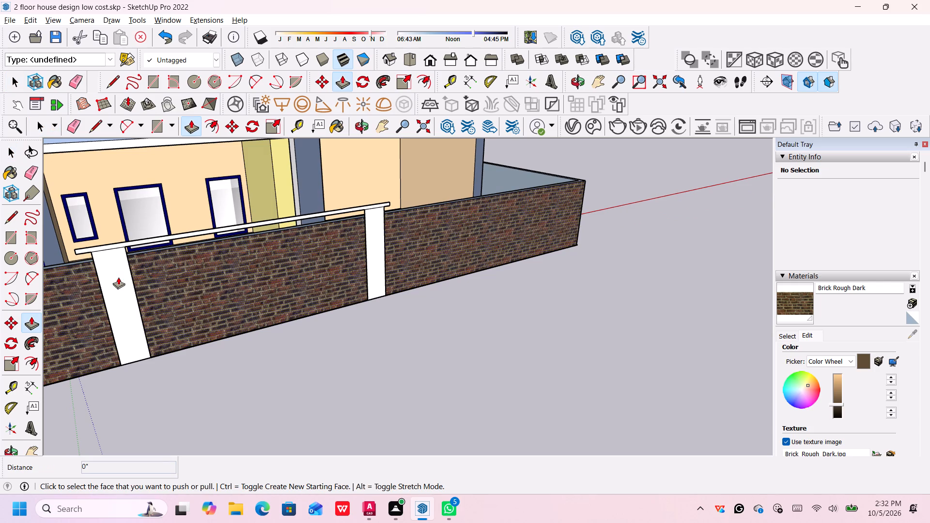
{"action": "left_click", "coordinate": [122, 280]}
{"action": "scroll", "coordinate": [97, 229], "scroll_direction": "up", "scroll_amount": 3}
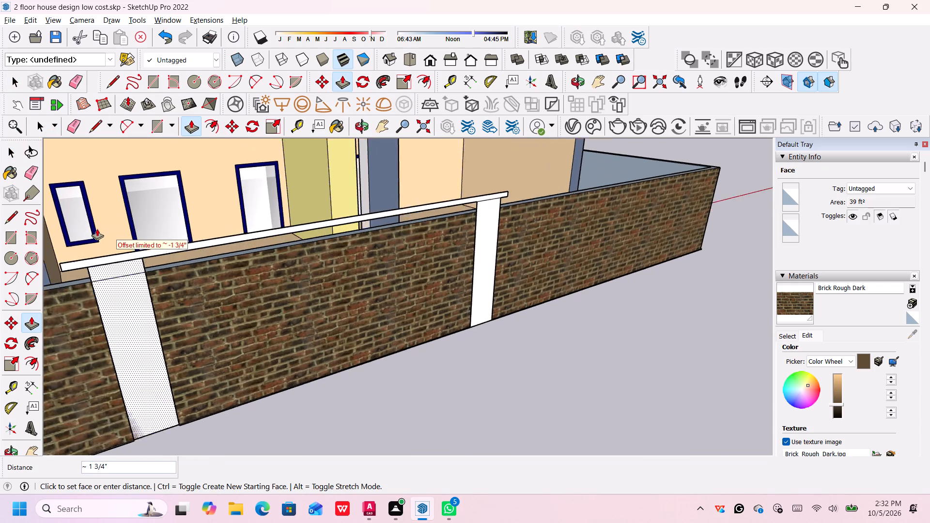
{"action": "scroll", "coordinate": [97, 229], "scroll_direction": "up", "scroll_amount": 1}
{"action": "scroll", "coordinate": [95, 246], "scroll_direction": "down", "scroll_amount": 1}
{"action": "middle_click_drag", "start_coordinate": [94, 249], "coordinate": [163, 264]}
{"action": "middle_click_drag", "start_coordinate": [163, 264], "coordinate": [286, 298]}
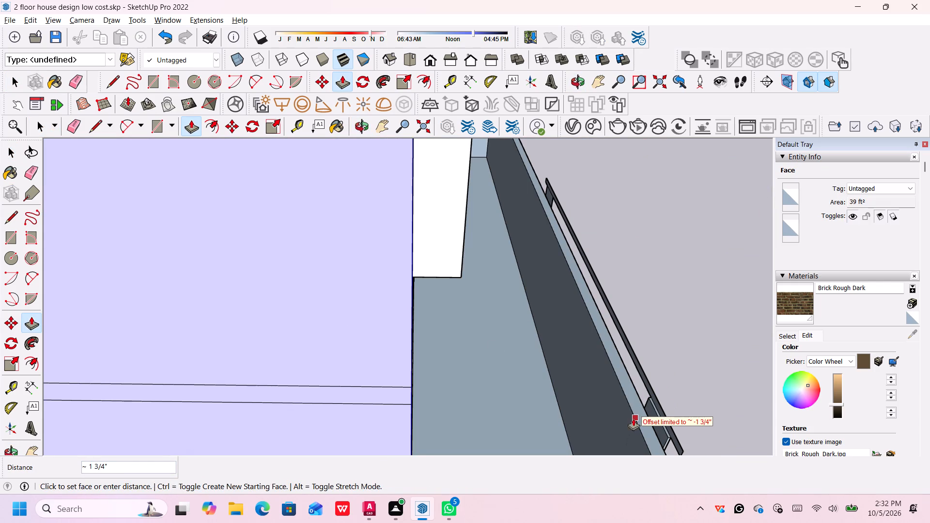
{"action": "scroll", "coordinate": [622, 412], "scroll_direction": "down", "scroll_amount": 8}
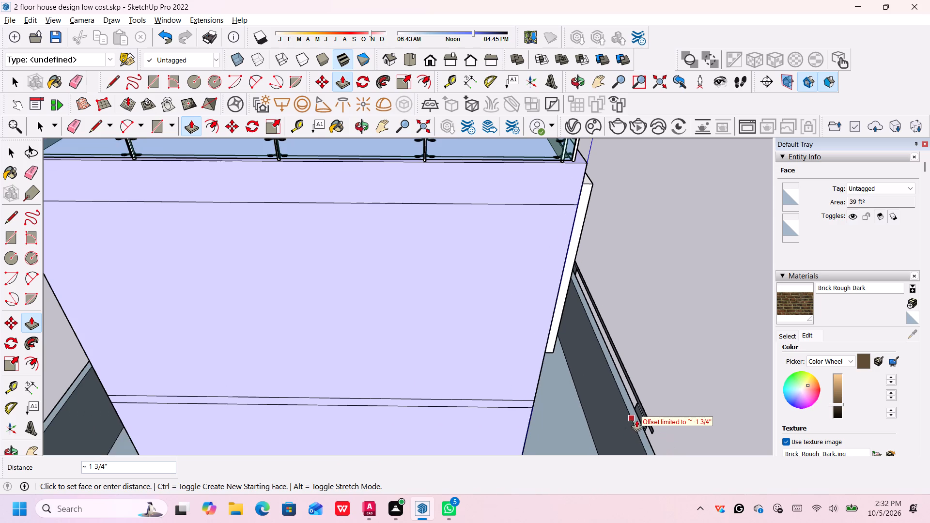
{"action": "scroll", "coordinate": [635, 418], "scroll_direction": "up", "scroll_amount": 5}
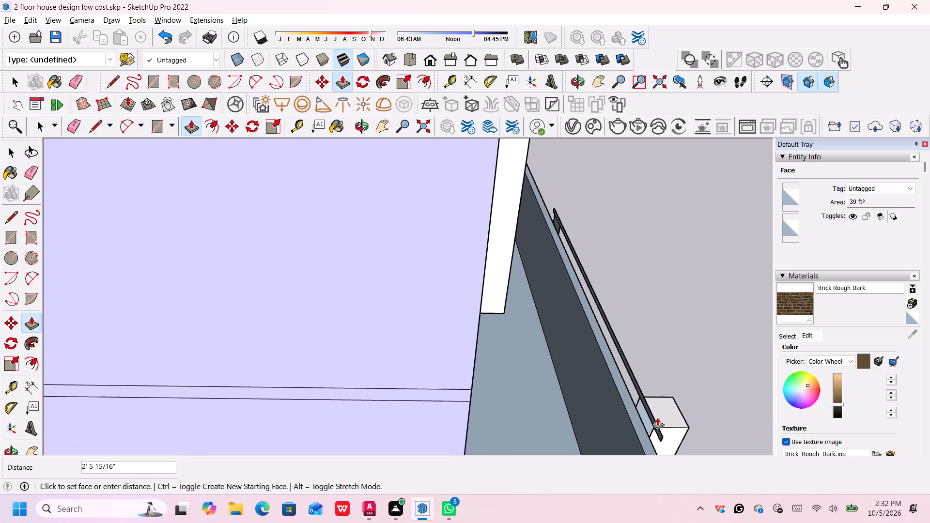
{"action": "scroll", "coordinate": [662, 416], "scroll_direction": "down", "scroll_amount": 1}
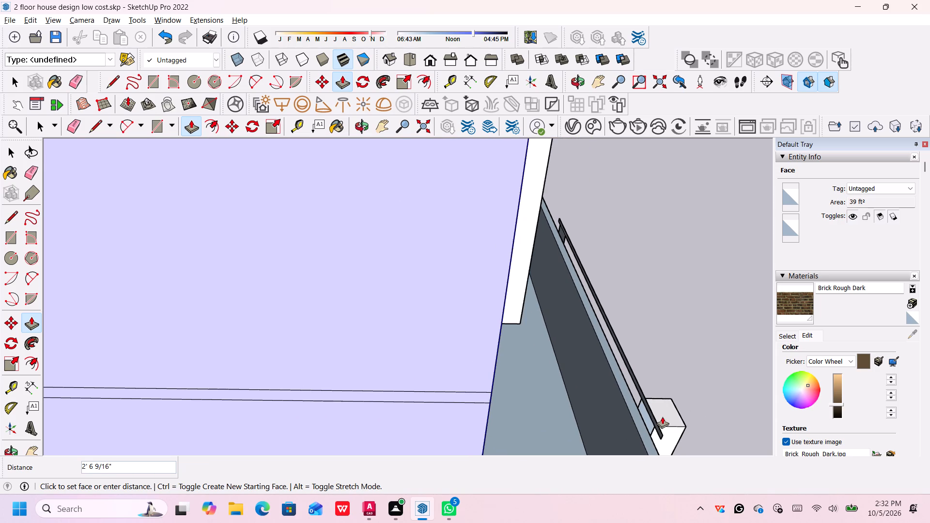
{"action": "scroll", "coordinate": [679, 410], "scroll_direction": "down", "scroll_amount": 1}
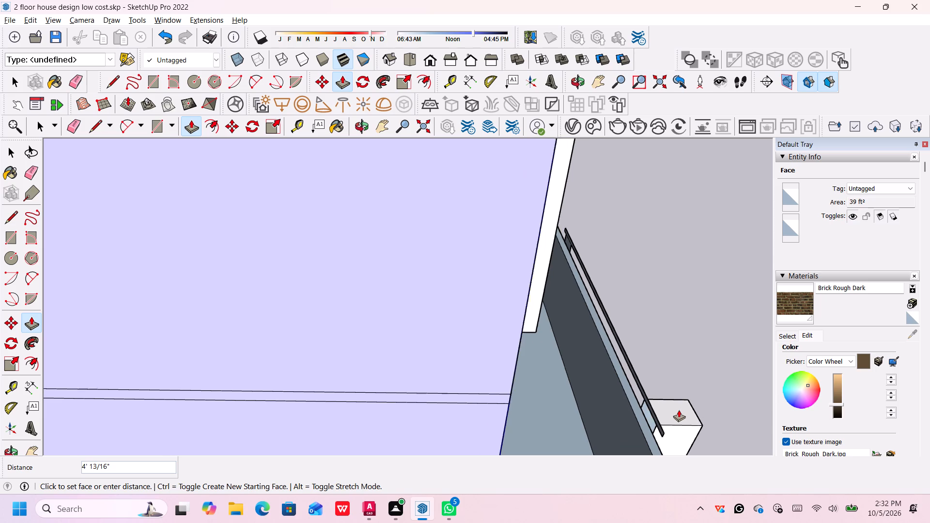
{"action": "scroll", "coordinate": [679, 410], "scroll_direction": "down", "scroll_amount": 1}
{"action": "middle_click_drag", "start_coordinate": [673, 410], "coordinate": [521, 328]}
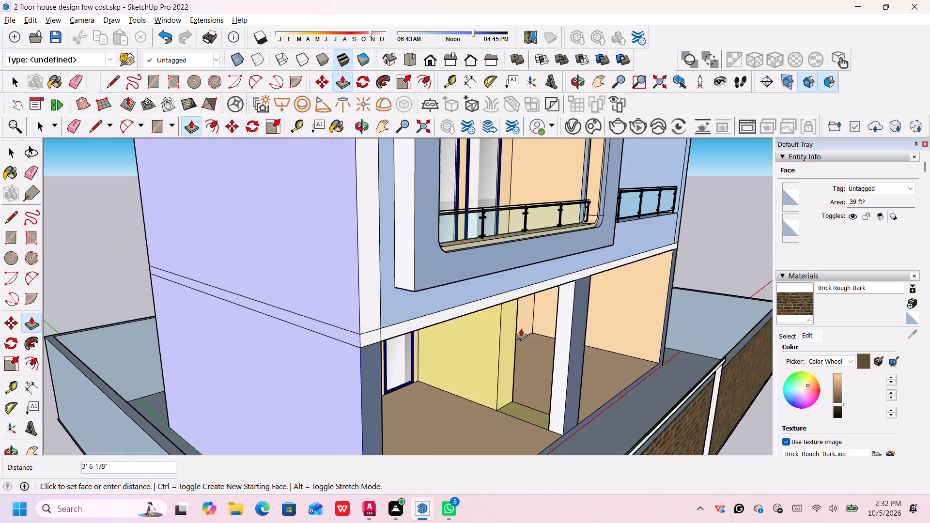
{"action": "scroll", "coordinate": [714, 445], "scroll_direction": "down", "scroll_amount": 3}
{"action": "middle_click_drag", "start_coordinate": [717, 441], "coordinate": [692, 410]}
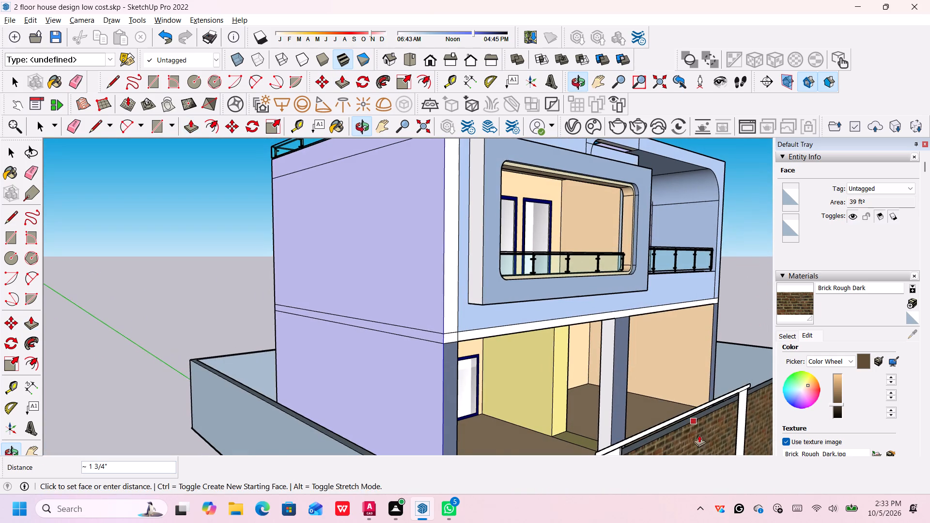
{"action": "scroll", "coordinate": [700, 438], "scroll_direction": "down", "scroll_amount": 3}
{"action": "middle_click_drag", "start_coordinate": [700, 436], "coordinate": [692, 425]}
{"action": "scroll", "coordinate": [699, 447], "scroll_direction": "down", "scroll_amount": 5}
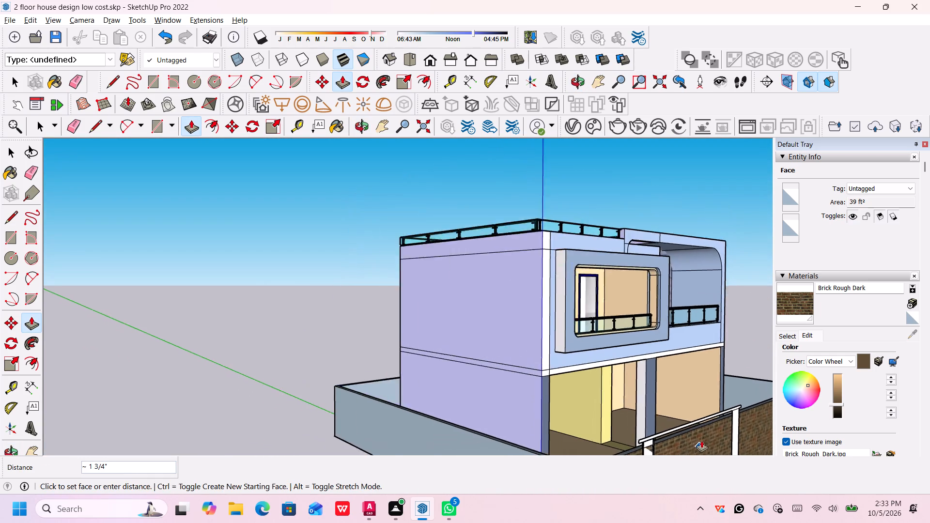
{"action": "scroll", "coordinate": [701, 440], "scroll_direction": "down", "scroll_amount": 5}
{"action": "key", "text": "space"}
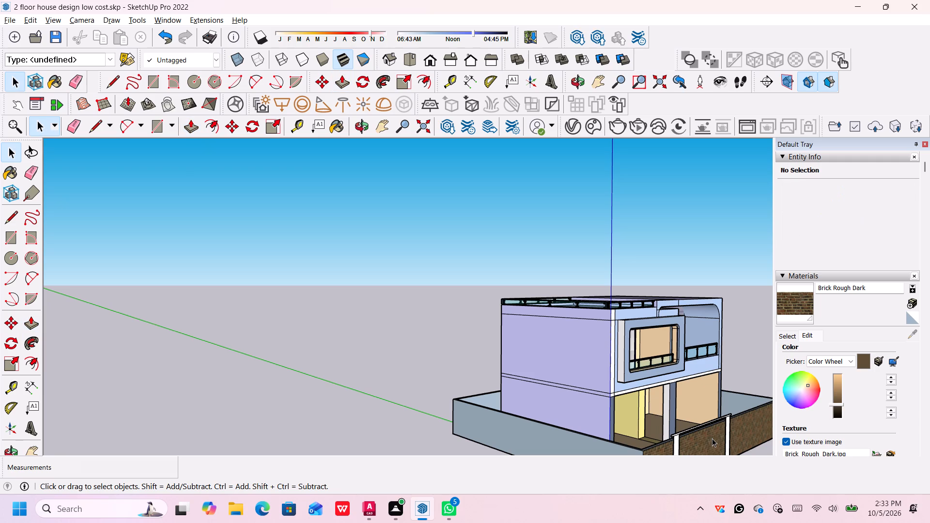
Select the front perimeter wall's brick face and examine its extent around the gateway pillars and top slab.
{"action": "left_click", "coordinate": [710, 444]}
{"action": "scroll", "coordinate": [713, 440], "scroll_direction": "down", "scroll_amount": 4}
{"action": "middle_click_drag", "start_coordinate": [713, 438], "coordinate": [690, 419]}
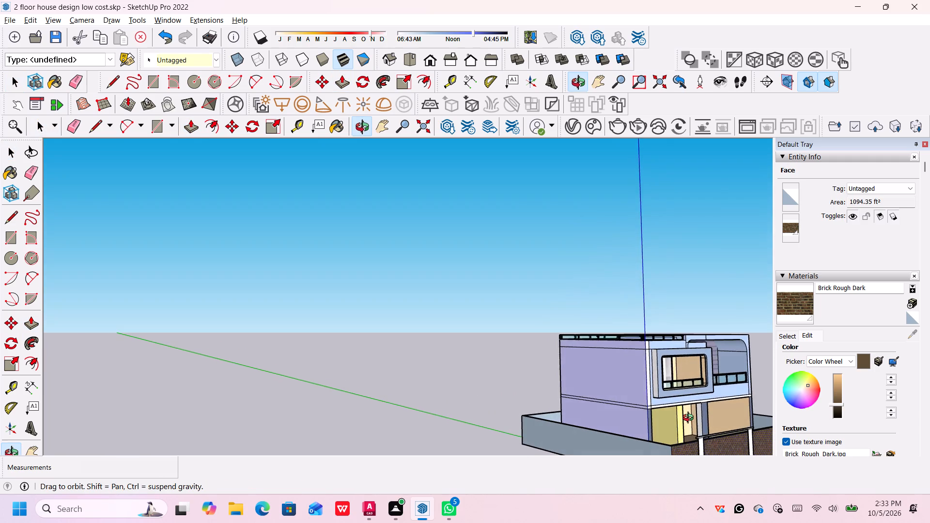
{"action": "middle_click_drag", "start_coordinate": [690, 419], "coordinate": [691, 423]}
{"action": "scroll", "coordinate": [698, 427], "scroll_direction": "down", "scroll_amount": 7}
{"action": "middle_click_drag", "start_coordinate": [739, 448], "coordinate": [731, 443]}
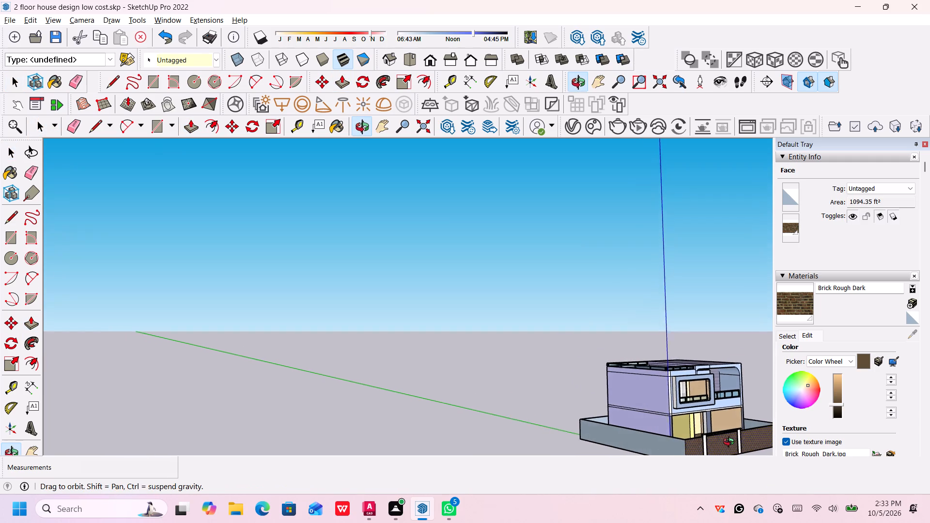
{"action": "middle_click_drag", "start_coordinate": [731, 443], "coordinate": [730, 443]}
{"action": "middle_click_drag", "start_coordinate": [730, 443], "coordinate": [240, 374], "text": "shift"}
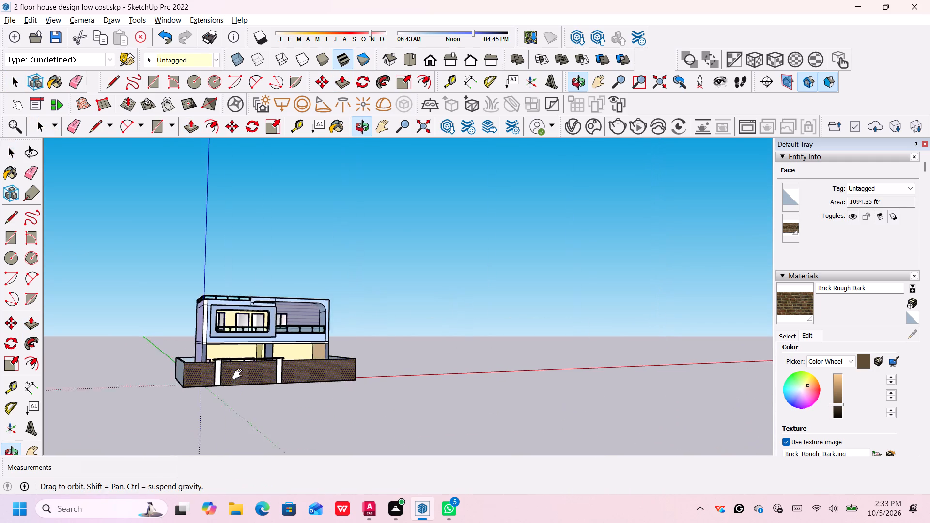
{"action": "middle_click_drag", "start_coordinate": [240, 374], "coordinate": [240, 375], "text": "shift"}
{"action": "scroll", "coordinate": [243, 375], "scroll_direction": "up", "scroll_amount": 12}
{"action": "scroll", "coordinate": [243, 375], "scroll_direction": "down", "scroll_amount": 1}
{"action": "scroll", "coordinate": [243, 375], "scroll_direction": "up", "scroll_amount": 16}
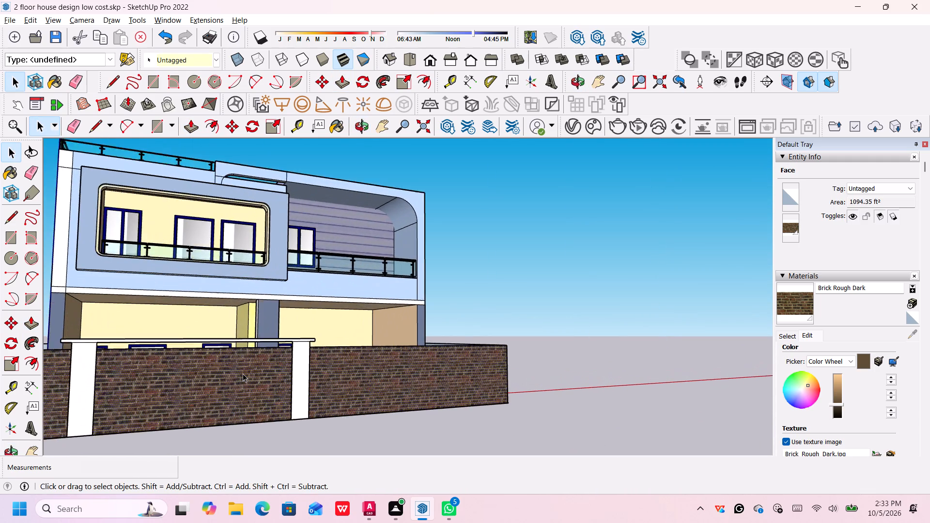
{"action": "scroll", "coordinate": [243, 373], "scroll_direction": "up", "scroll_amount": 10}
{"action": "scroll", "coordinate": [330, 352], "scroll_direction": "up", "scroll_amount": 5}
{"action": "scroll", "coordinate": [328, 330], "scroll_direction": "down", "scroll_amount": 6}
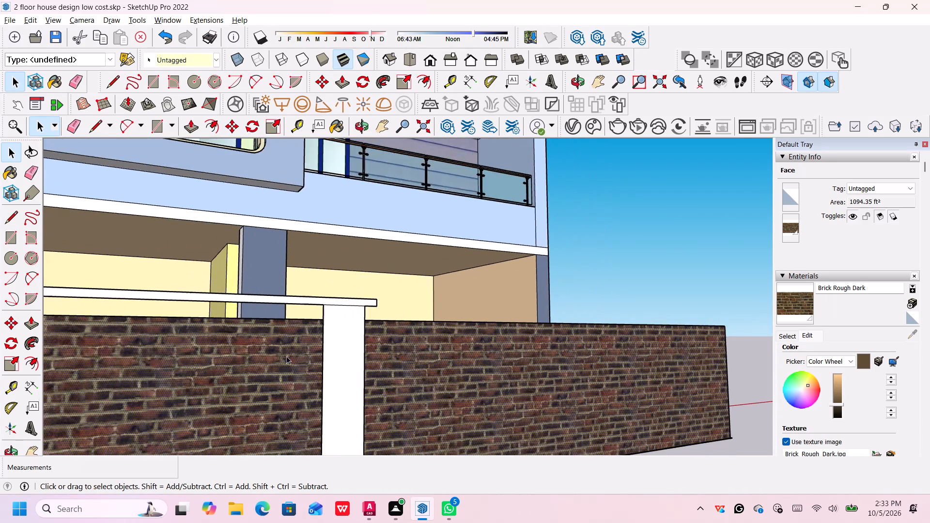
{"action": "scroll", "coordinate": [286, 356], "scroll_direction": "down", "scroll_amount": 6}
{"action": "left_click", "coordinate": [208, 390]}
{"action": "scroll", "coordinate": [213, 384], "scroll_direction": "down", "scroll_amount": 9}
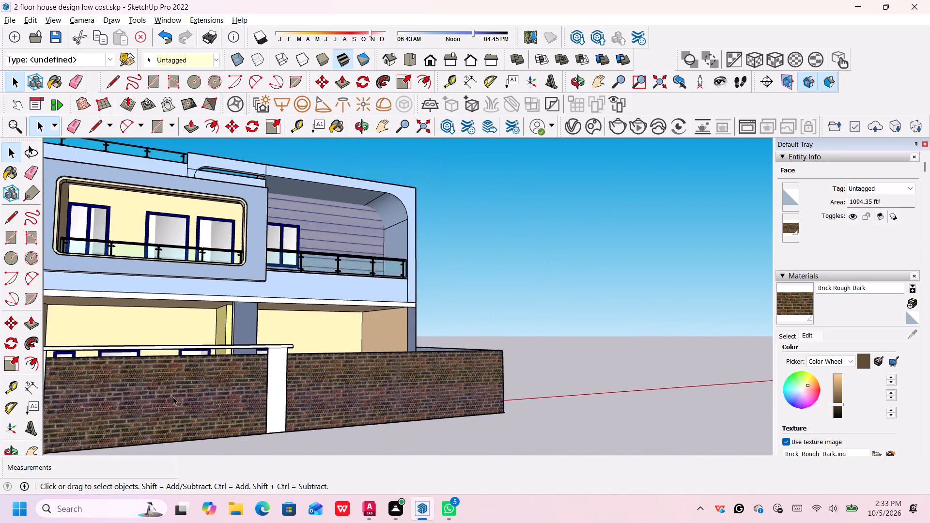
{"action": "scroll", "coordinate": [173, 397], "scroll_direction": "down", "scroll_amount": 2}
{"action": "middle_click_drag", "start_coordinate": [99, 396], "coordinate": [55, 393]}
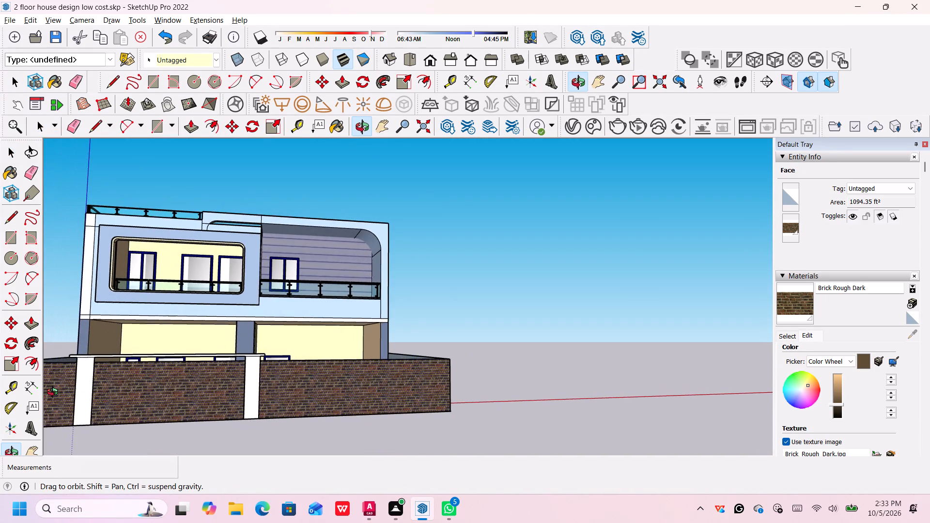
{"action": "middle_click_drag", "start_coordinate": [55, 393], "coordinate": [55, 393]}
{"action": "middle_click_drag", "start_coordinate": [163, 394], "coordinate": [326, 395]}
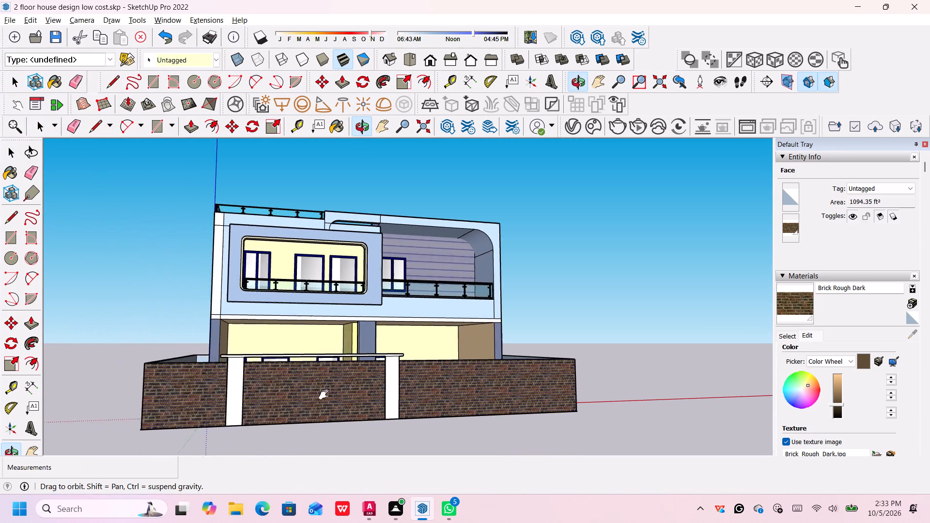
{"action": "middle_click_drag", "start_coordinate": [326, 395], "coordinate": [376, 405]}
{"action": "scroll", "coordinate": [298, 385], "scroll_direction": "up", "scroll_amount": 19}
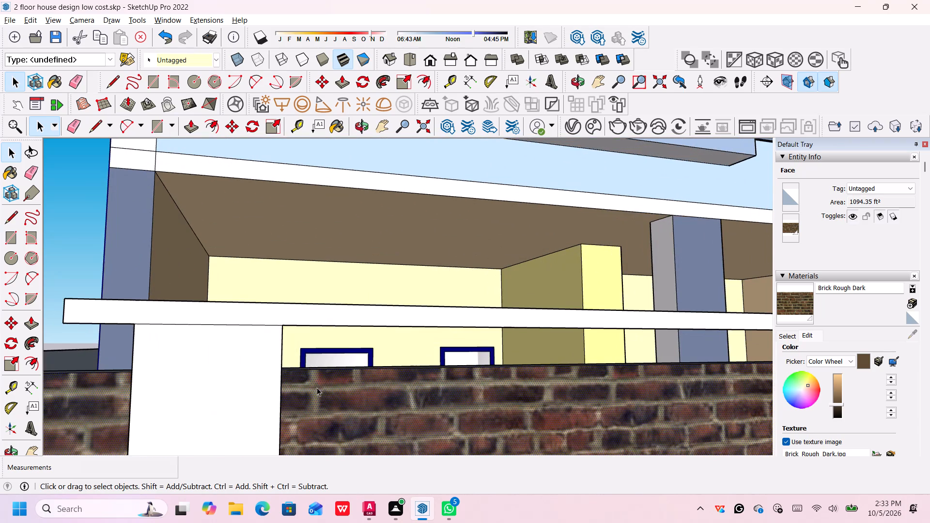
{"action": "scroll", "coordinate": [306, 392], "scroll_direction": "down", "scroll_amount": 20}
{"action": "scroll", "coordinate": [306, 392], "scroll_direction": "down", "scroll_amount": 5}
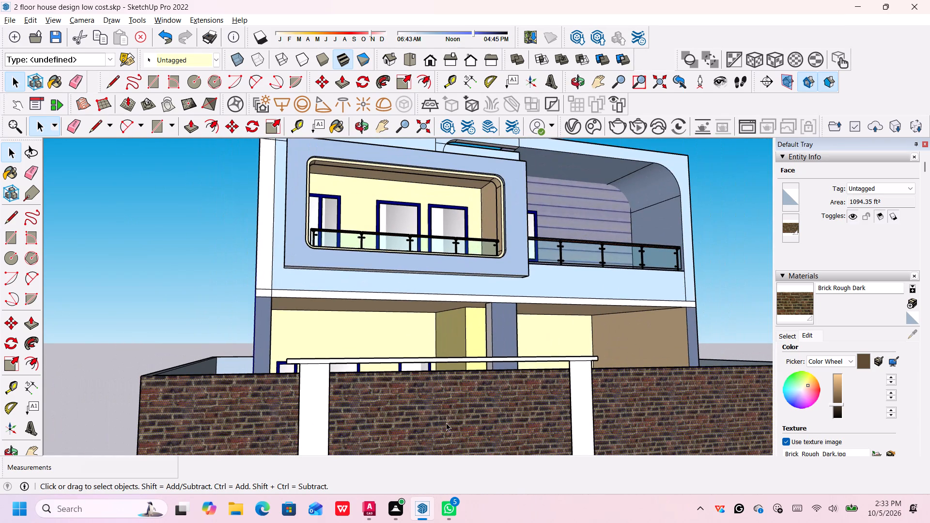
{"action": "left_click", "coordinate": [446, 423]}
{"action": "scroll", "coordinate": [446, 419], "scroll_direction": "down", "scroll_amount": 6}
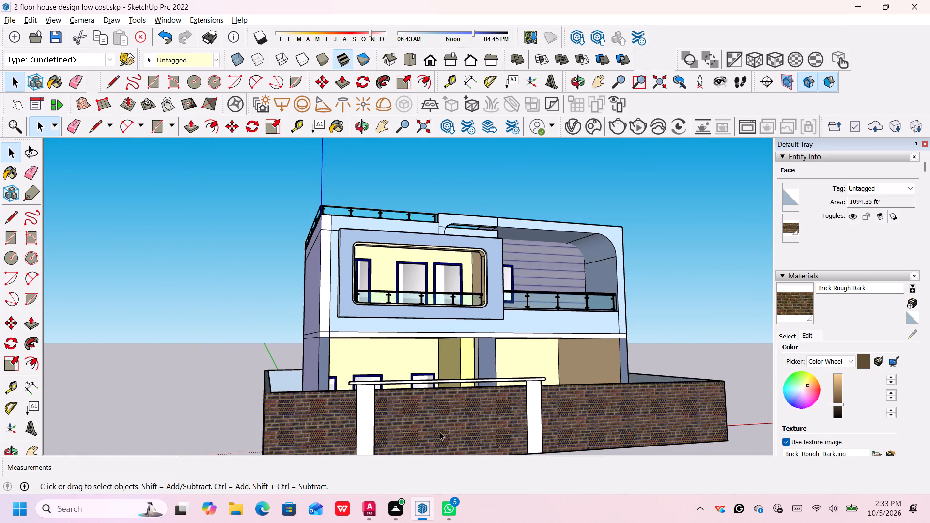
Delete the front perimeter wall's outer brick face around the gateway pillars.
{"action": "key", "text": "Delete"}
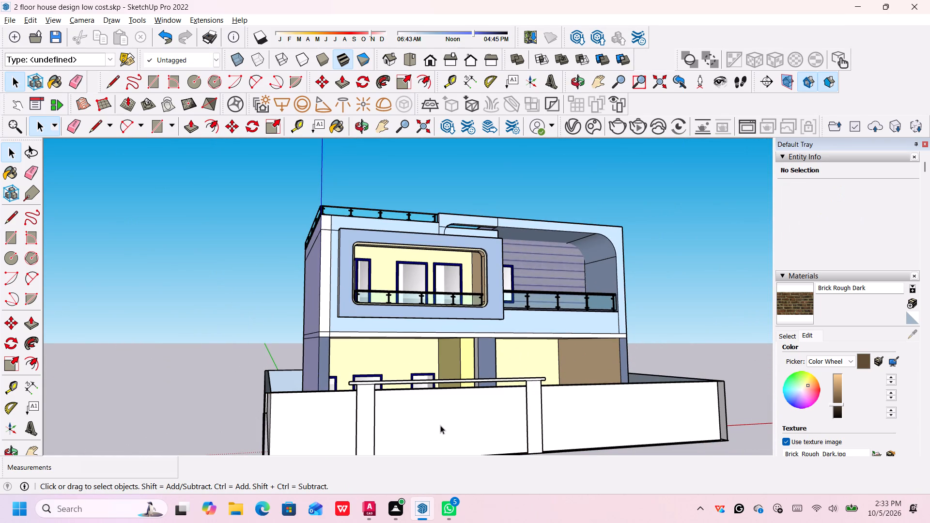
Select the front wall's remaining blank face and examine how it sits behind the gateway pillars and top slab.
{"action": "left_click", "coordinate": [440, 425]}
{"action": "middle_click_drag", "start_coordinate": [444, 422], "coordinate": [443, 416]}
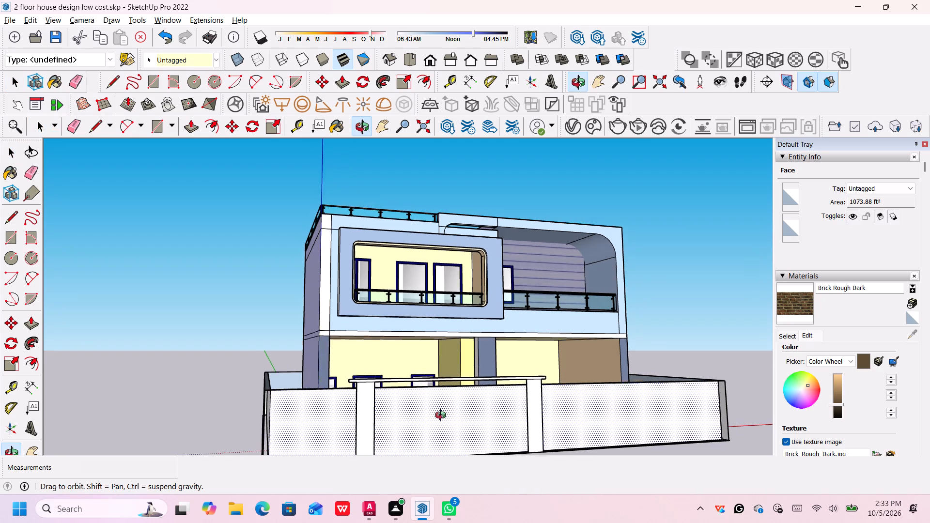
{"action": "middle_click_drag", "start_coordinate": [443, 416], "coordinate": [465, 366]}
{"action": "middle_click_drag", "start_coordinate": [472, 360], "coordinate": [477, 418]}
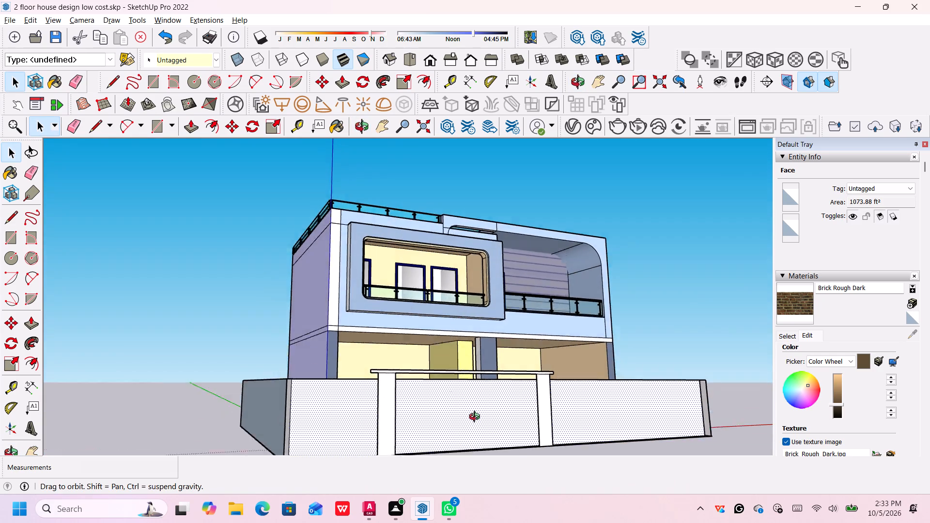
{"action": "middle_click_drag", "start_coordinate": [477, 418], "coordinate": [476, 435]}
{"action": "scroll", "coordinate": [483, 410], "scroll_direction": "up", "scroll_amount": 6}
{"action": "scroll", "coordinate": [312, 416], "scroll_direction": "up", "scroll_amount": 6}
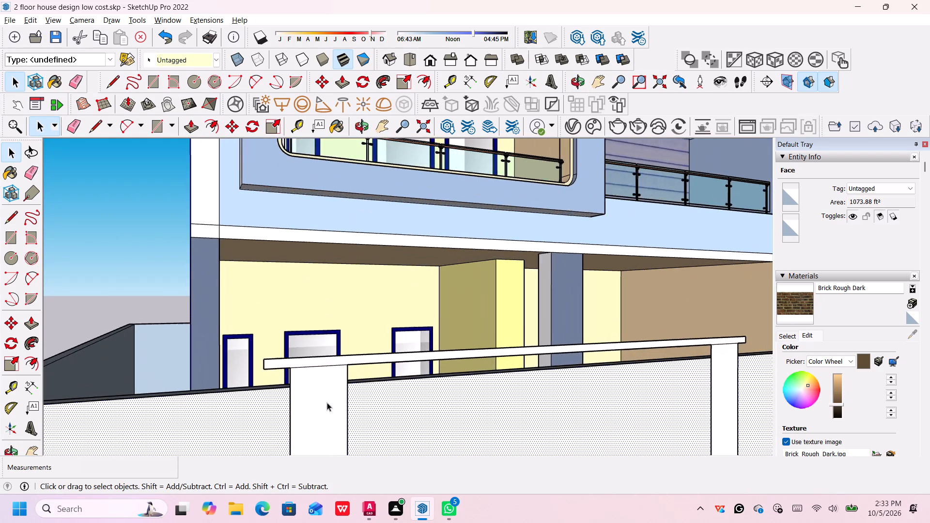
{"action": "scroll", "coordinate": [327, 402], "scroll_direction": "up", "scroll_amount": 6}
{"action": "middle_click_drag", "start_coordinate": [355, 374], "coordinate": [363, 396]}
{"action": "middle_click_drag", "start_coordinate": [365, 402], "coordinate": [369, 418]}
{"action": "middle_click", "coordinate": [375, 435]}
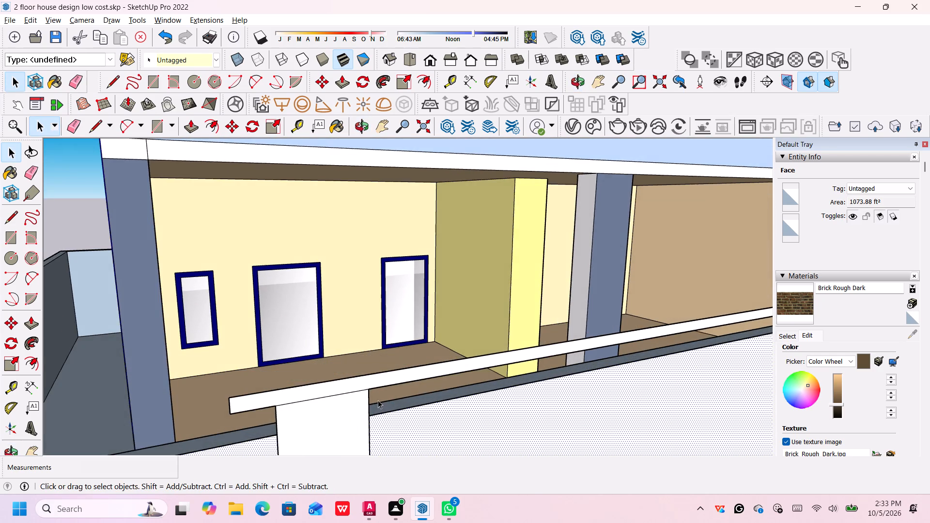
{"action": "middle_click_drag", "start_coordinate": [384, 404], "coordinate": [553, 385]}
{"action": "middle_click_drag", "start_coordinate": [442, 410], "coordinate": [543, 416]}
{"action": "middle_click_drag", "start_coordinate": [543, 416], "coordinate": [459, 422]}
{"action": "middle_click_drag", "start_coordinate": [668, 355], "coordinate": [258, 370]}
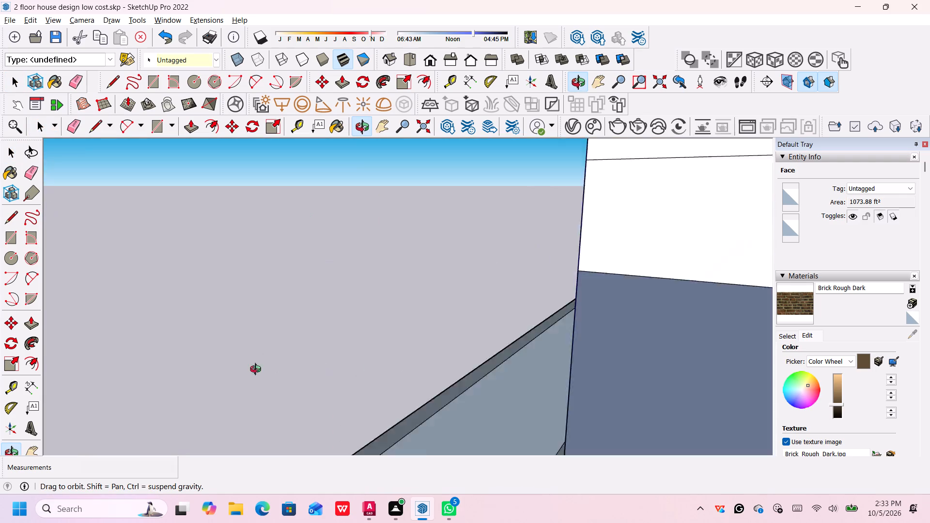
{"action": "middle_click_drag", "start_coordinate": [258, 370], "coordinate": [317, 357]}
{"action": "scroll", "coordinate": [377, 394], "scroll_direction": "down", "scroll_amount": 4}
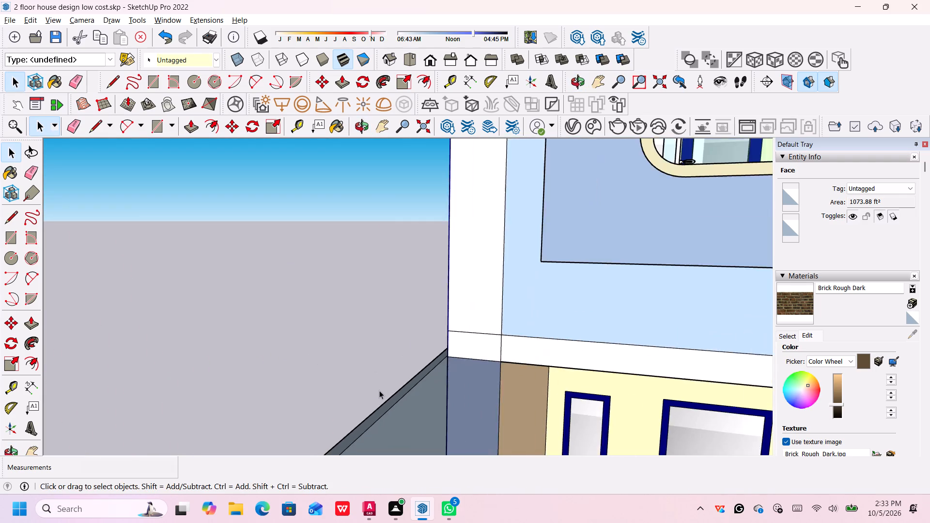
{"action": "scroll", "coordinate": [387, 381], "scroll_direction": "down", "scroll_amount": 20}
{"action": "scroll", "coordinate": [387, 381], "scroll_direction": "down", "scroll_amount": 20}
{"action": "scroll", "coordinate": [387, 381], "scroll_direction": "down", "scroll_amount": 7}
{"action": "scroll", "coordinate": [387, 383], "scroll_direction": "up", "scroll_amount": 1}
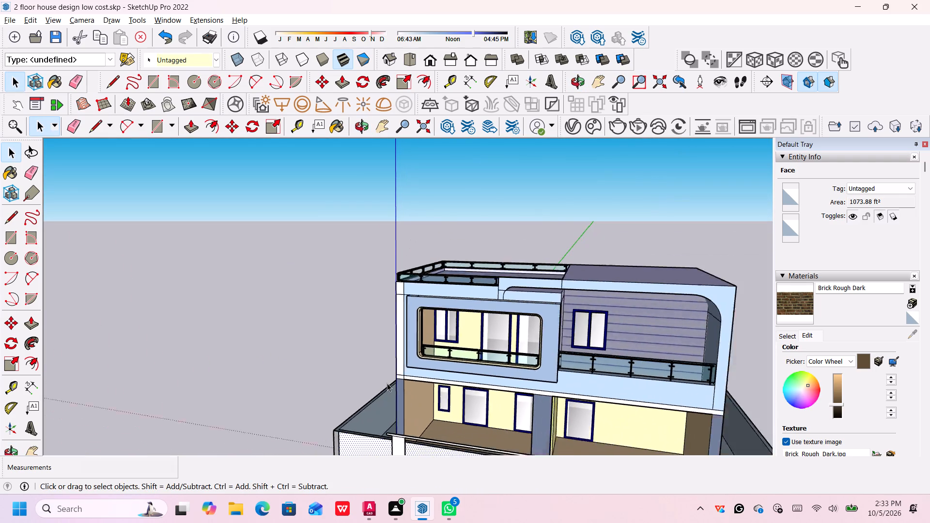
{"action": "scroll", "coordinate": [388, 395], "scroll_direction": "down", "scroll_amount": 19}
{"action": "middle_click_drag", "start_coordinate": [436, 441], "coordinate": [436, 435]}
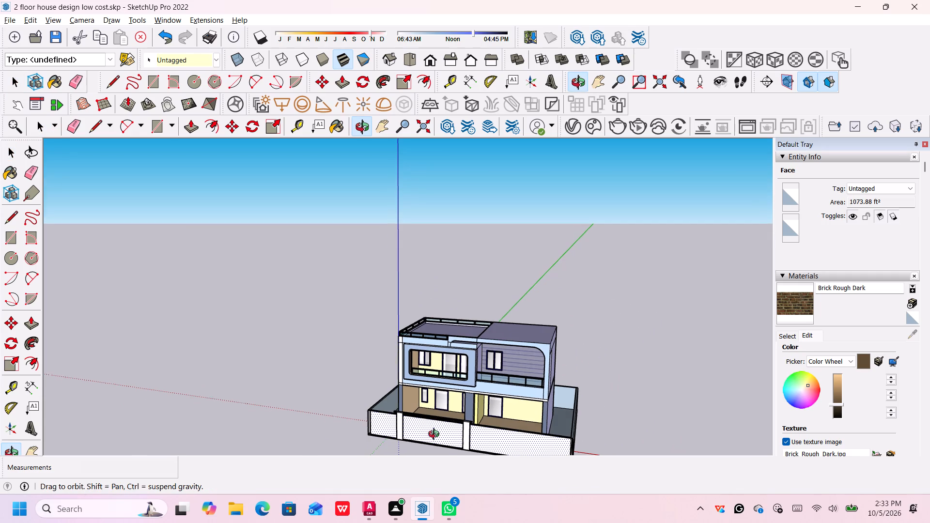
{"action": "middle_click_drag", "start_coordinate": [436, 435], "coordinate": [437, 425]}
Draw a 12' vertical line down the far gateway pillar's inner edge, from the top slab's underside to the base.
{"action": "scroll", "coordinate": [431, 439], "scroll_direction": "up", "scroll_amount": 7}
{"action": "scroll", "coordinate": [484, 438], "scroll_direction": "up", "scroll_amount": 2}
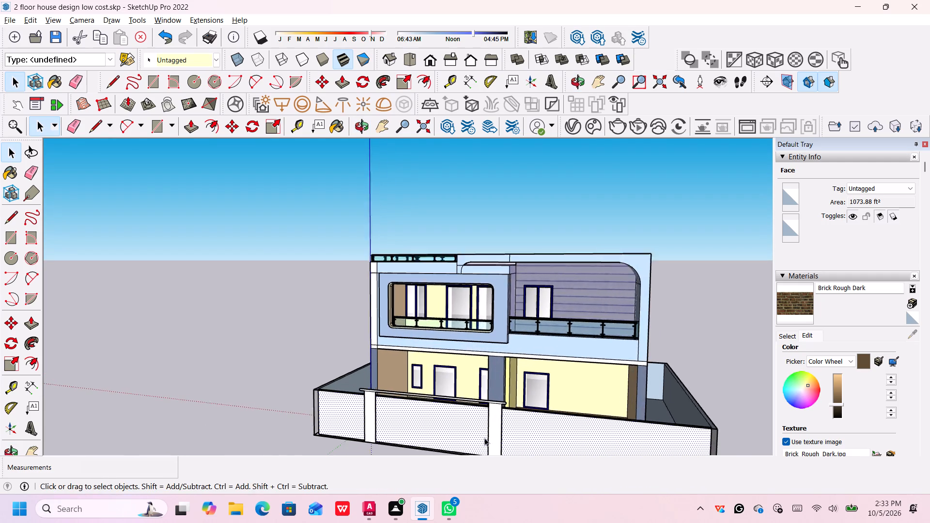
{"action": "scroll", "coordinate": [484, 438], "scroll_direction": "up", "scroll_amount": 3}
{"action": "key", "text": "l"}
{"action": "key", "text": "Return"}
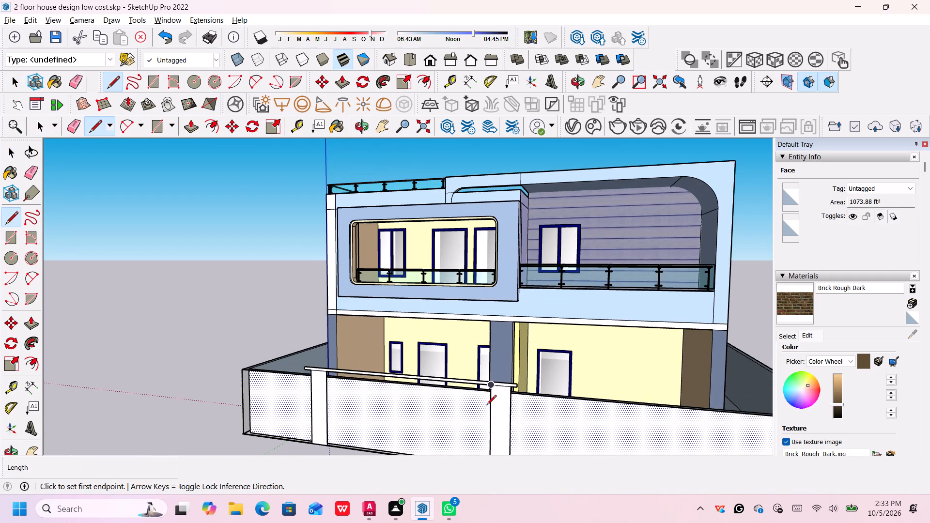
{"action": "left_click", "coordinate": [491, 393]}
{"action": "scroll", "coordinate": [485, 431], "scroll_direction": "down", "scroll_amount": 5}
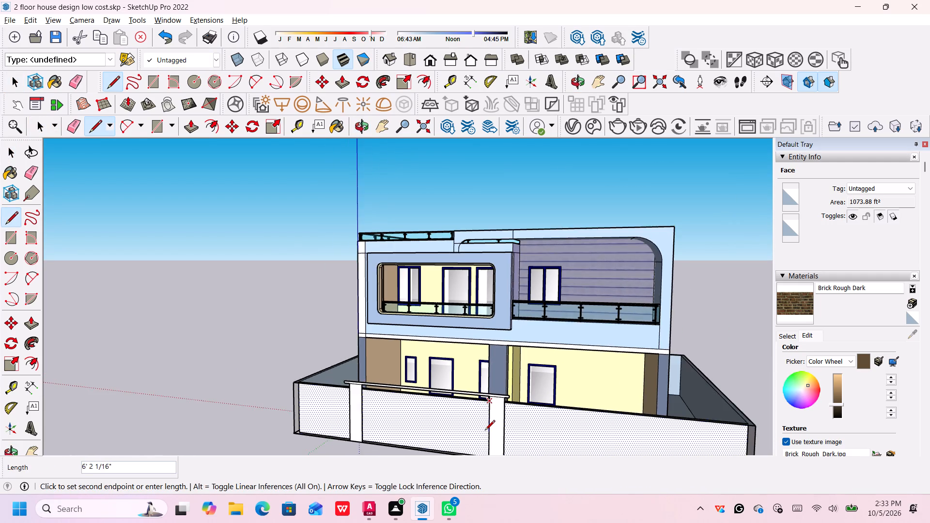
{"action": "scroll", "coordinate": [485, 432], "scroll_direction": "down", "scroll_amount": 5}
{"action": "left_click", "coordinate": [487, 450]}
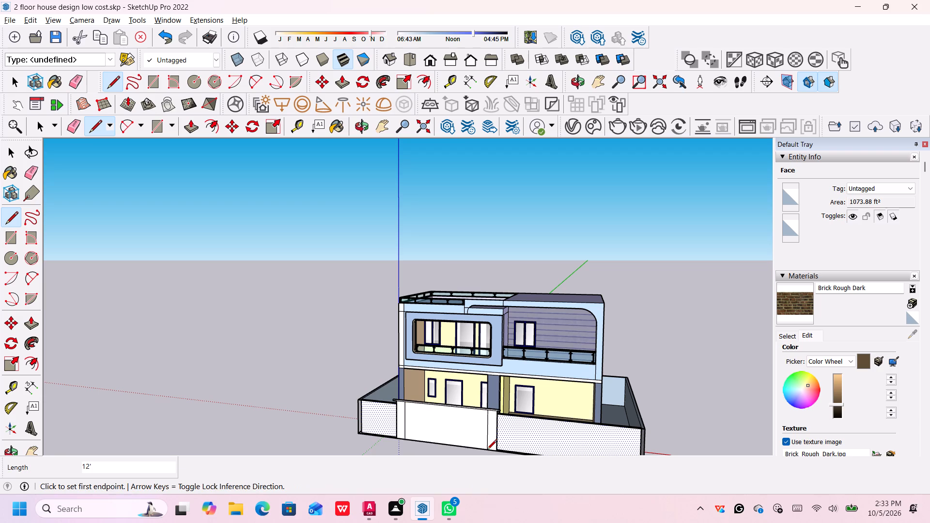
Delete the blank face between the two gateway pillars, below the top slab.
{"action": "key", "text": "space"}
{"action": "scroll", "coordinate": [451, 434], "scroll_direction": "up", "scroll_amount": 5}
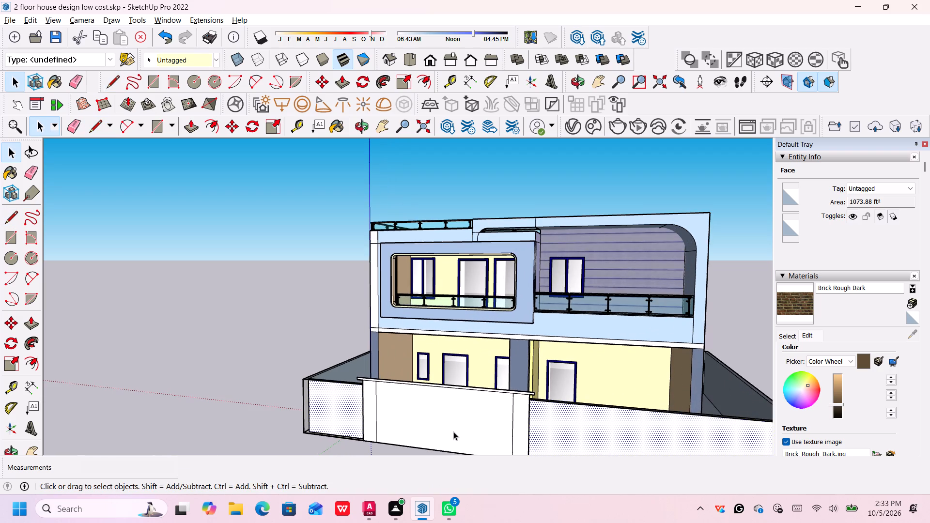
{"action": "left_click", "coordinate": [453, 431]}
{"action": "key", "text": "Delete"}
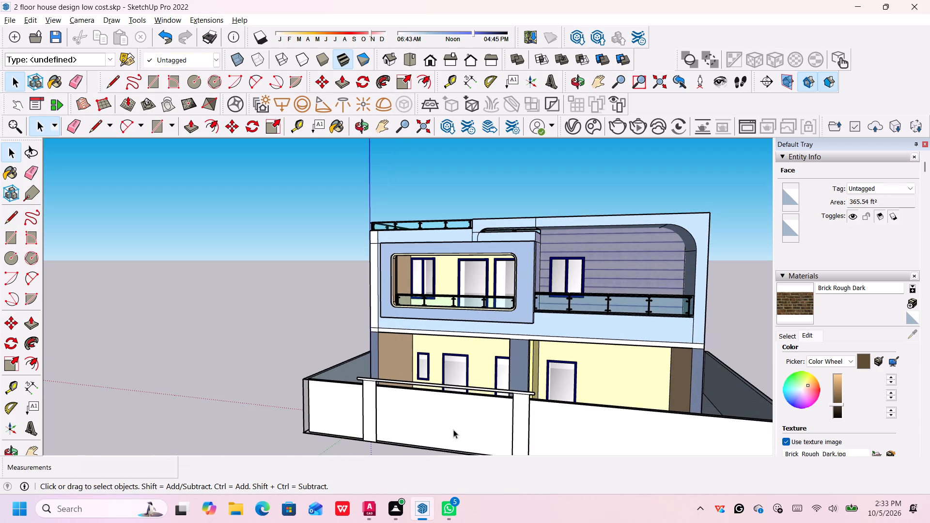
Select the front perimeter wall's blank face behind the pillars and examine it from the street and courtyard sides.
{"action": "left_click", "coordinate": [454, 420]}
{"action": "scroll", "coordinate": [434, 408], "scroll_direction": "up", "scroll_amount": 5}
{"action": "scroll", "coordinate": [370, 421], "scroll_direction": "up", "scroll_amount": 2}
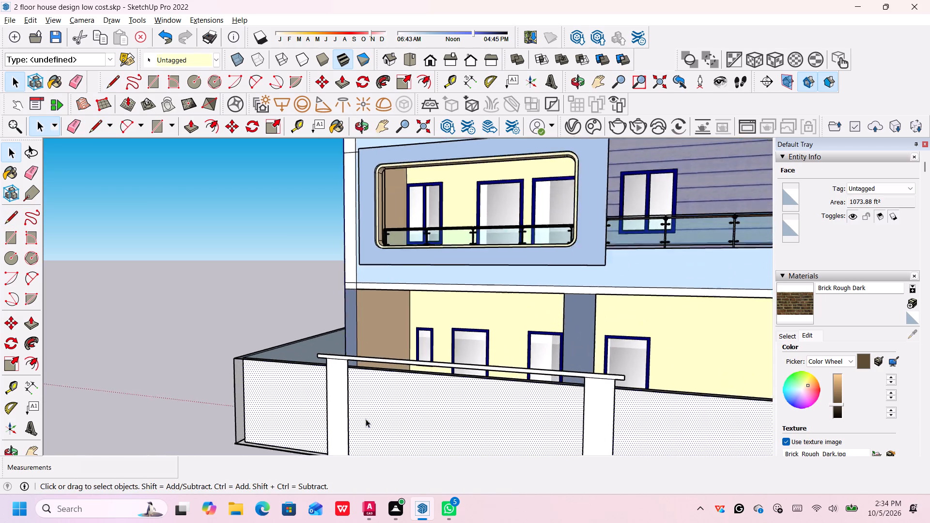
{"action": "scroll", "coordinate": [366, 419], "scroll_direction": "up", "scroll_amount": 3}
{"action": "middle_click_drag", "start_coordinate": [353, 399], "coordinate": [219, 395]}
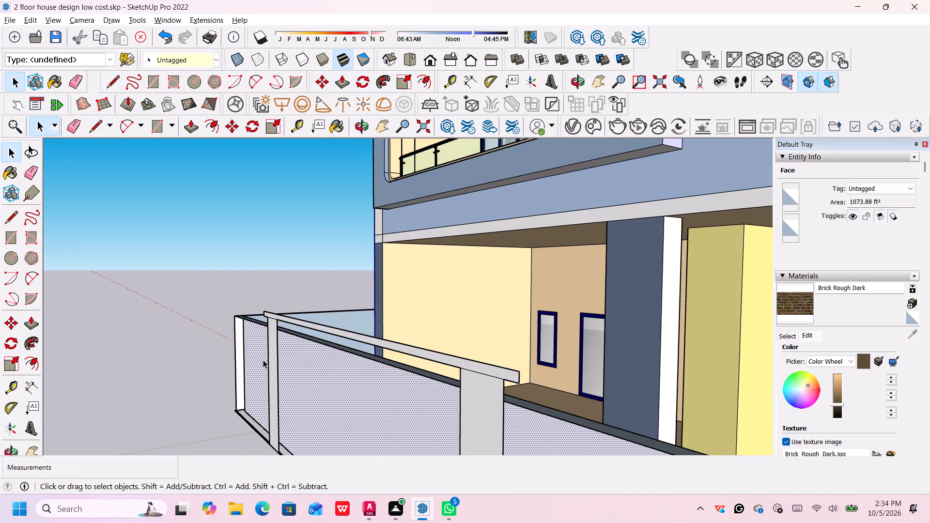
{"action": "scroll", "coordinate": [264, 356], "scroll_direction": "up", "scroll_amount": 13}
{"action": "scroll", "coordinate": [294, 310], "scroll_direction": "up", "scroll_amount": 6}
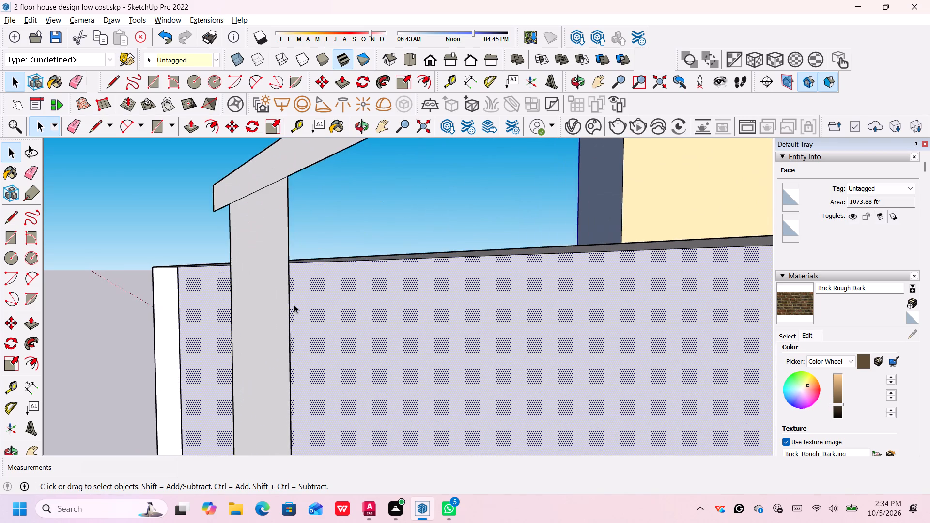
{"action": "scroll", "coordinate": [295, 301], "scroll_direction": "up", "scroll_amount": 6}
{"action": "middle_click_drag", "start_coordinate": [295, 302], "coordinate": [209, 315]}
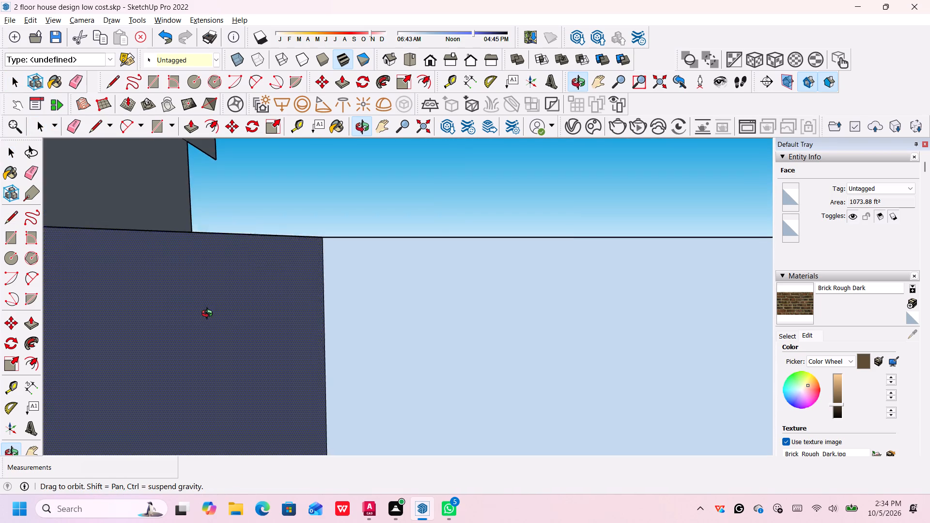
{"action": "middle_click_drag", "start_coordinate": [209, 315], "coordinate": [213, 317]}
{"action": "middle_click_drag", "start_coordinate": [225, 322], "coordinate": [242, 355]}
{"action": "scroll", "coordinate": [234, 319], "scroll_direction": "down", "scroll_amount": 9}
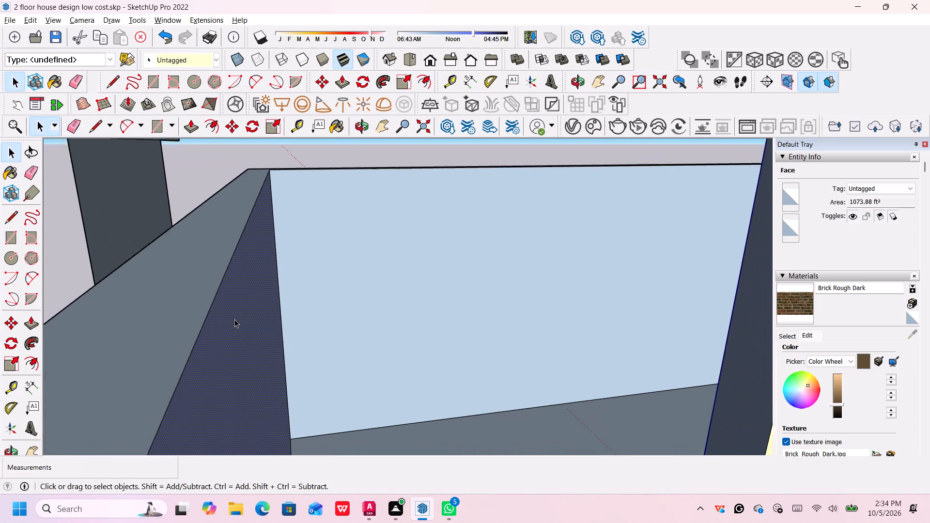
{"action": "scroll", "coordinate": [234, 319], "scroll_direction": "down", "scroll_amount": 6}
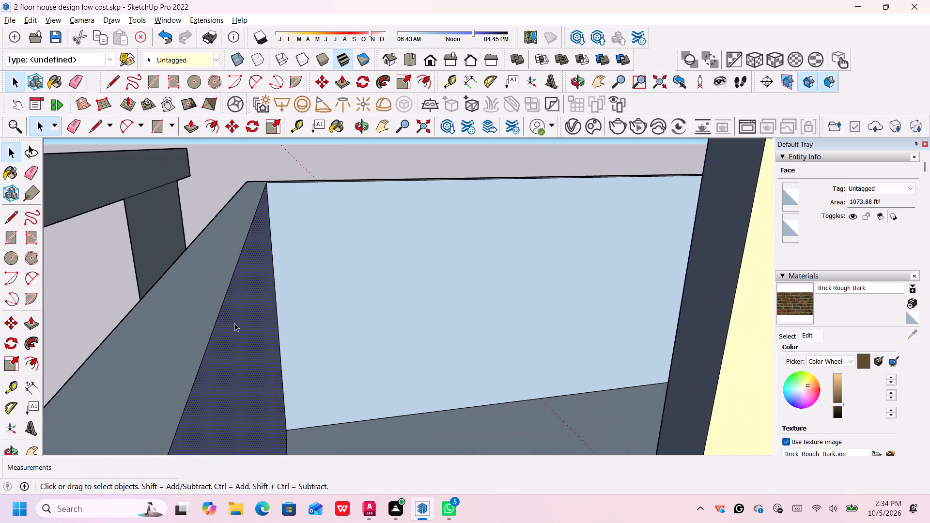
{"action": "scroll", "coordinate": [234, 323], "scroll_direction": "down", "scroll_amount": 18}
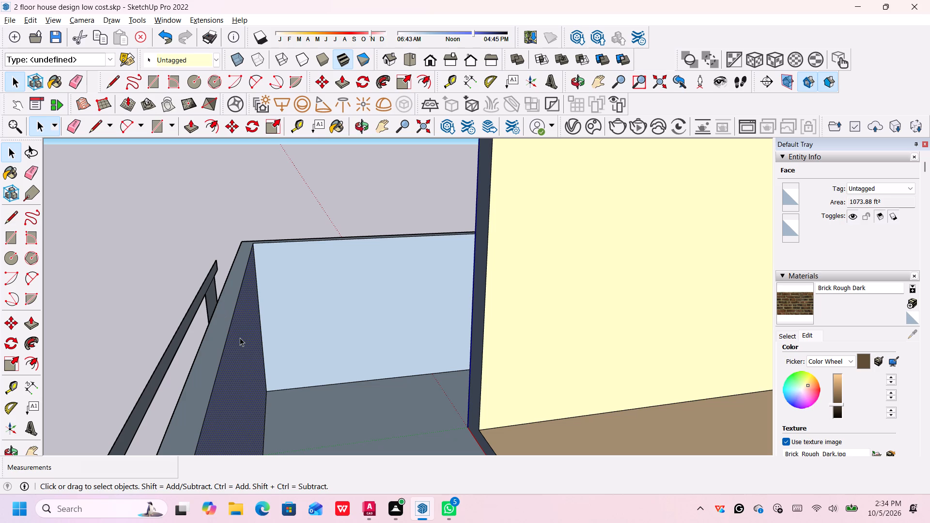
{"action": "scroll", "coordinate": [240, 338], "scroll_direction": "down", "scroll_amount": 2}
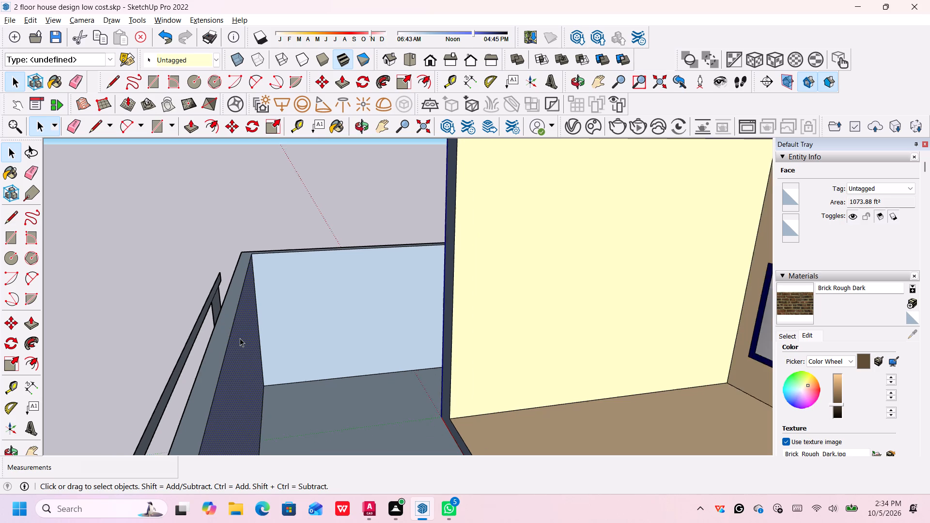
{"action": "scroll", "coordinate": [240, 338], "scroll_direction": "down", "scroll_amount": 14}
{"action": "scroll", "coordinate": [239, 338], "scroll_direction": "down", "scroll_amount": 7}
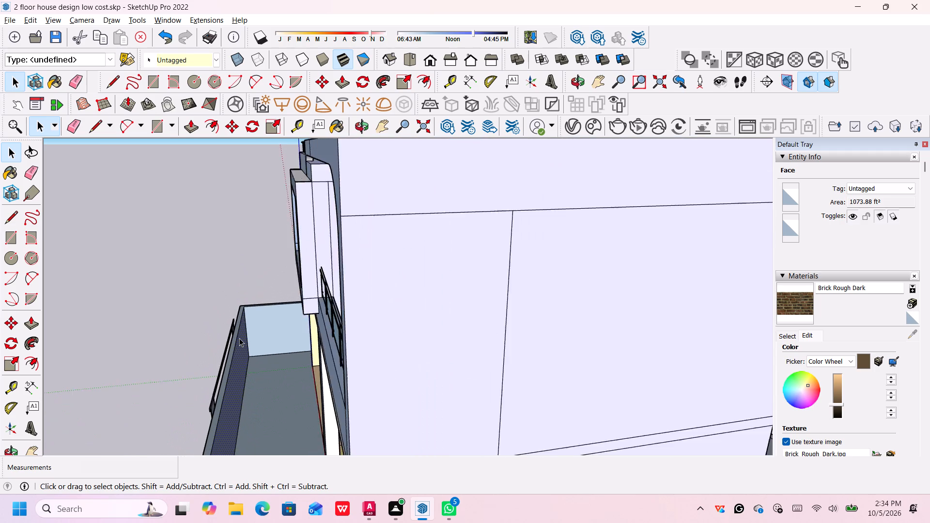
{"action": "scroll", "coordinate": [239, 338], "scroll_direction": "down", "scroll_amount": 16}
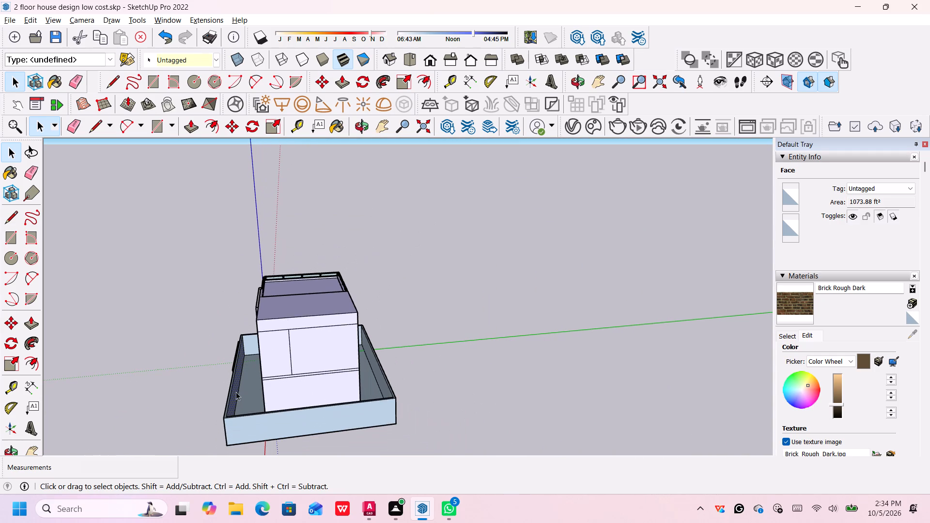
Examine the selected front wall face and gateway from around the house and from beneath the base.
{"action": "middle_click_drag", "start_coordinate": [236, 392], "coordinate": [334, 377]}
{"action": "middle_click_drag", "start_coordinate": [240, 417], "coordinate": [319, 407]}
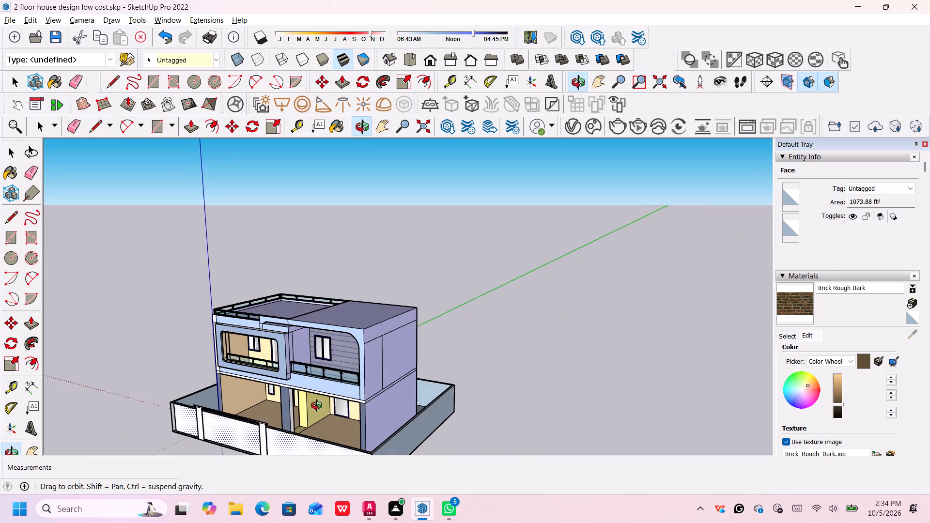
{"action": "scroll", "coordinate": [256, 435], "scroll_direction": "down", "scroll_amount": 14}
{"action": "middle_click_drag", "start_coordinate": [244, 433], "coordinate": [245, 433]}
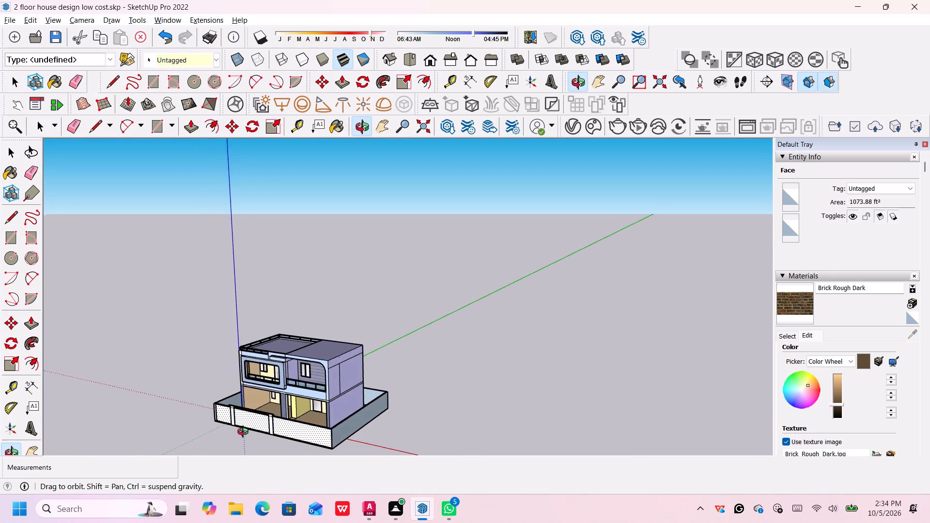
{"action": "middle_click_drag", "start_coordinate": [245, 433], "coordinate": [319, 409]}
{"action": "middle_click_drag", "start_coordinate": [308, 431], "coordinate": [410, 392]}
{"action": "scroll", "coordinate": [367, 424], "scroll_direction": "down", "scroll_amount": 6}
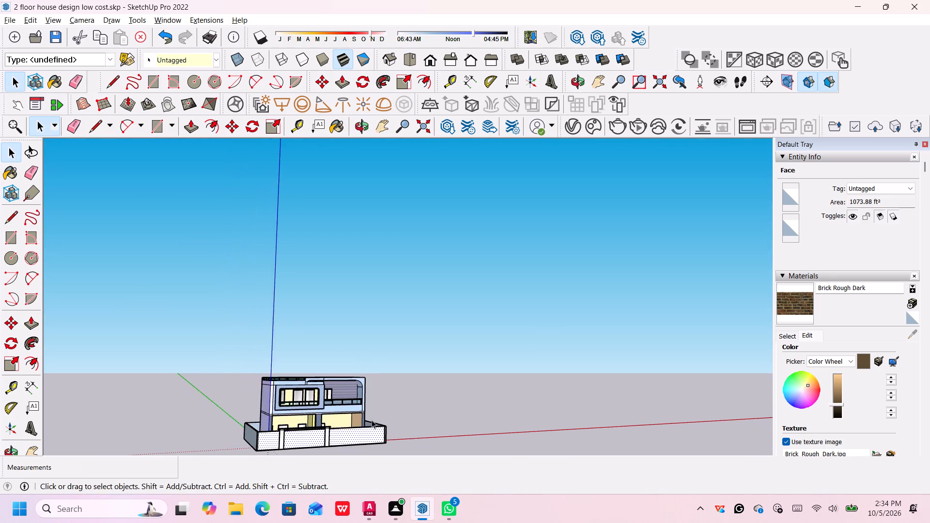
{"action": "scroll", "coordinate": [371, 421], "scroll_direction": "down", "scroll_amount": 5}
{"action": "middle_click_drag", "start_coordinate": [269, 420], "coordinate": [304, 467]}
{"action": "scroll", "coordinate": [314, 413], "scroll_direction": "up", "scroll_amount": 1}
{"action": "middle_click_drag", "start_coordinate": [314, 414], "coordinate": [321, 429]}
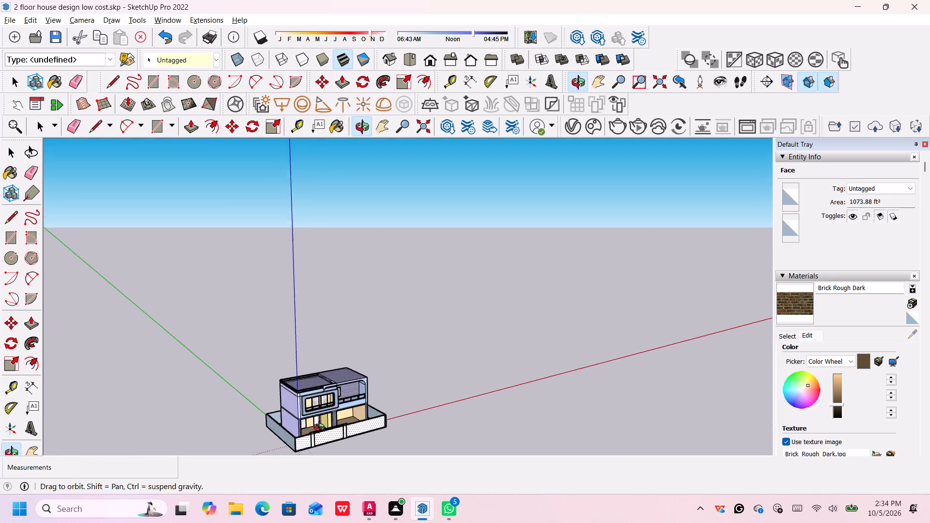
{"action": "middle_click_drag", "start_coordinate": [321, 429], "coordinate": [332, 456]}
{"action": "scroll", "coordinate": [325, 446], "scroll_direction": "up", "scroll_amount": 14}
{"action": "scroll", "coordinate": [248, 406], "scroll_direction": "up", "scroll_amount": 4}
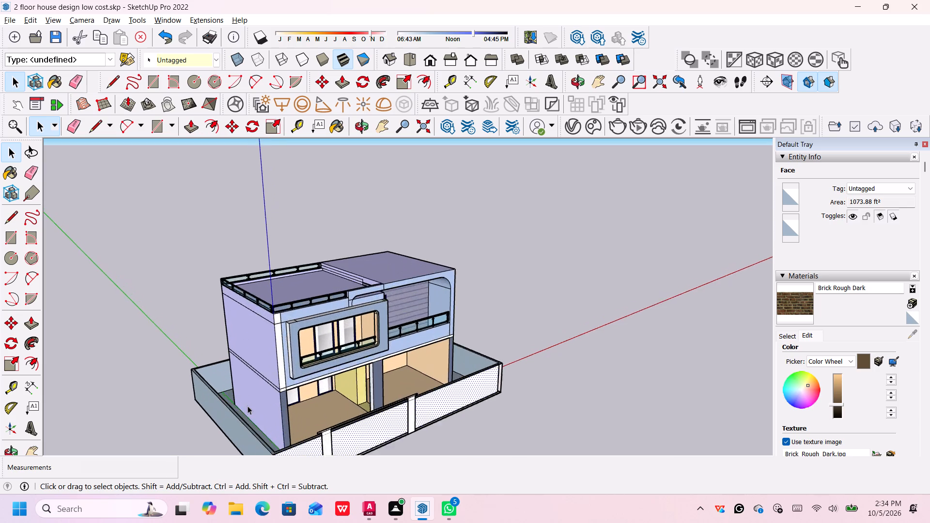
{"action": "scroll", "coordinate": [248, 406], "scroll_direction": "up", "scroll_amount": 3}
{"action": "scroll", "coordinate": [308, 433], "scroll_direction": "down", "scroll_amount": 4}
{"action": "scroll", "coordinate": [393, 417], "scroll_direction": "down", "scroll_amount": 5}
{"action": "middle_click_drag", "start_coordinate": [411, 442], "coordinate": [407, 431]}
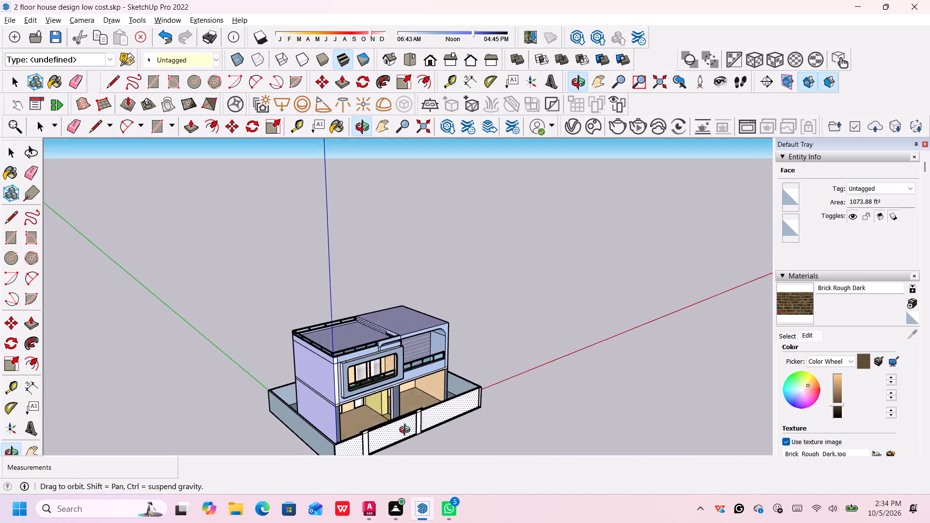
{"action": "middle_click_drag", "start_coordinate": [407, 431], "coordinate": [403, 371]}
{"action": "middle_click_drag", "start_coordinate": [295, 465], "coordinate": [294, 427]}
{"action": "middle_click_drag", "start_coordinate": [266, 446], "coordinate": [266, 445]}
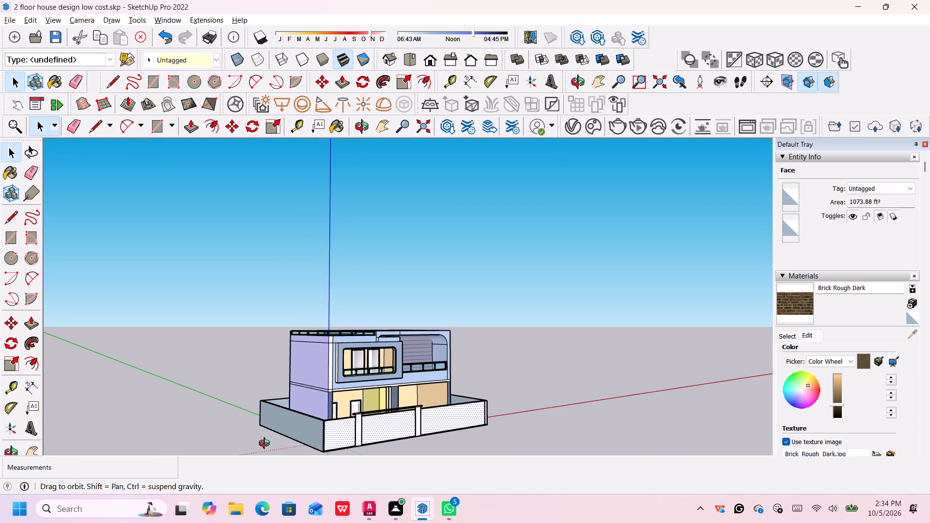
{"action": "middle_click_drag", "start_coordinate": [266, 445], "coordinate": [376, 357]}
{"action": "middle_click_drag", "start_coordinate": [397, 387], "coordinate": [395, 338]}
{"action": "scroll", "coordinate": [401, 328], "scroll_direction": "down", "scroll_amount": 1}
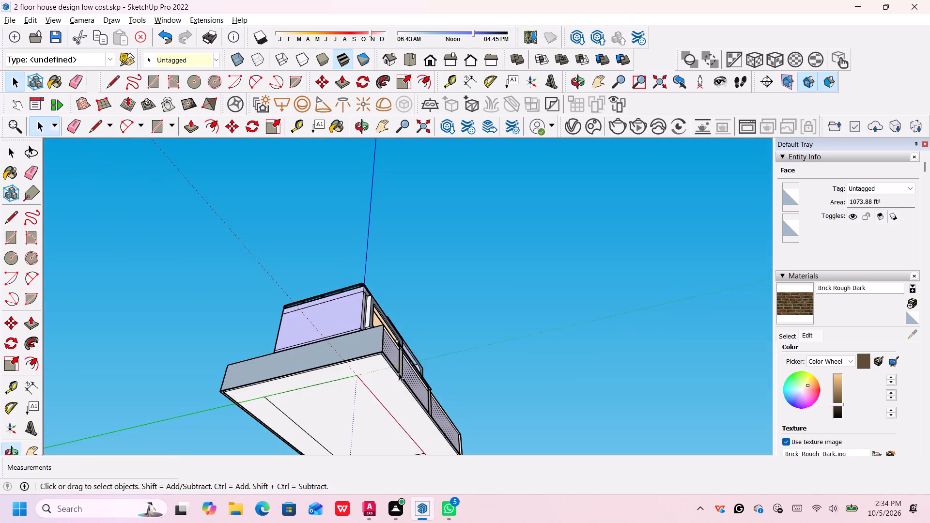
{"action": "middle_click_drag", "start_coordinate": [395, 393], "coordinate": [388, 353]}
{"action": "middle_click_drag", "start_coordinate": [393, 356], "coordinate": [332, 360]}
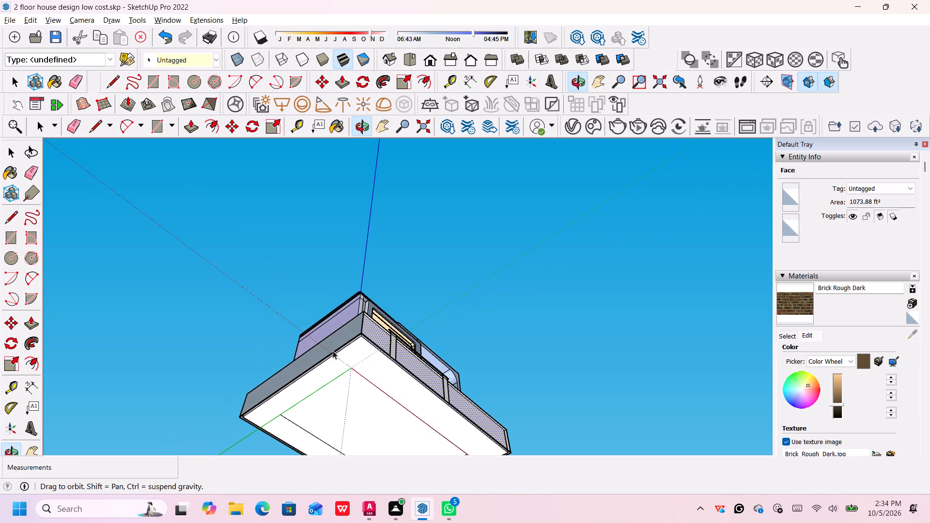
{"action": "middle_click_drag", "start_coordinate": [405, 357], "coordinate": [259, 363]}
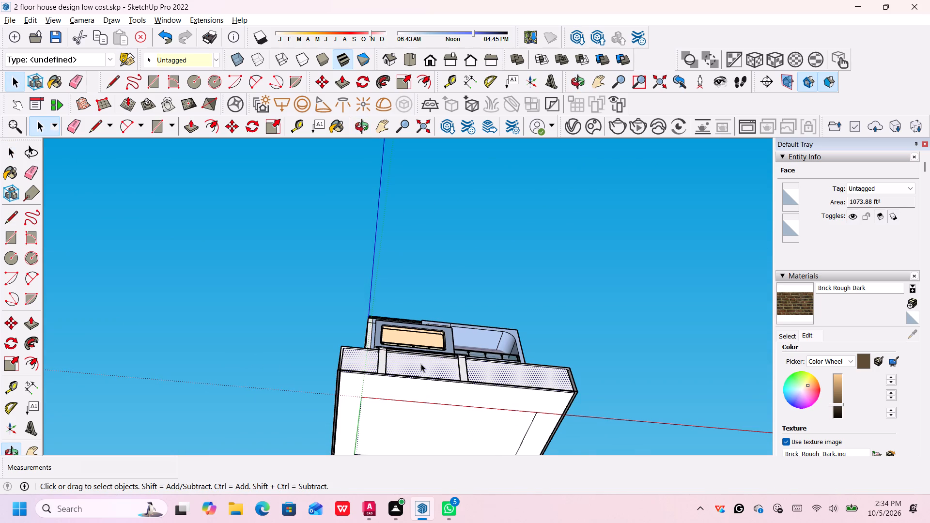
Examine the front perimeter wall and its gateway up close from the street side.
{"action": "scroll", "coordinate": [421, 364], "scroll_direction": "up", "scroll_amount": 2}
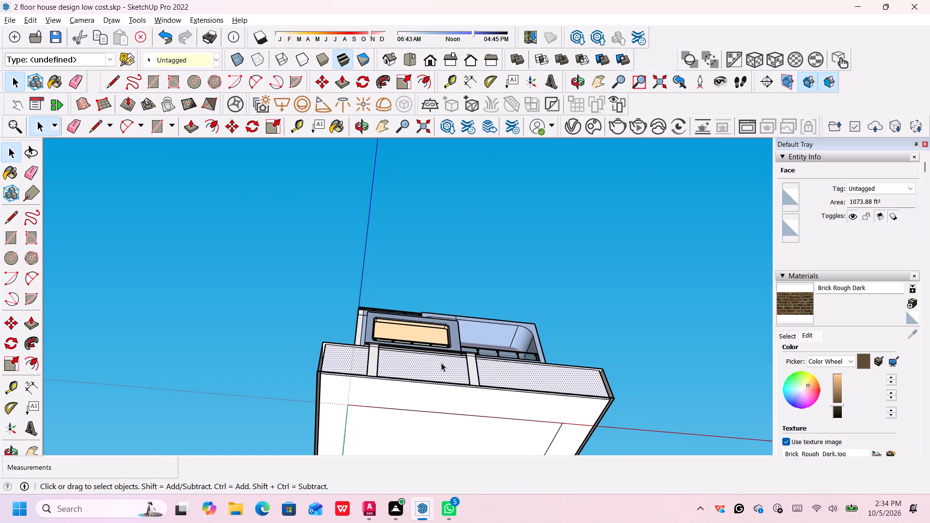
{"action": "middle_click_drag", "start_coordinate": [441, 363], "coordinate": [433, 461]}
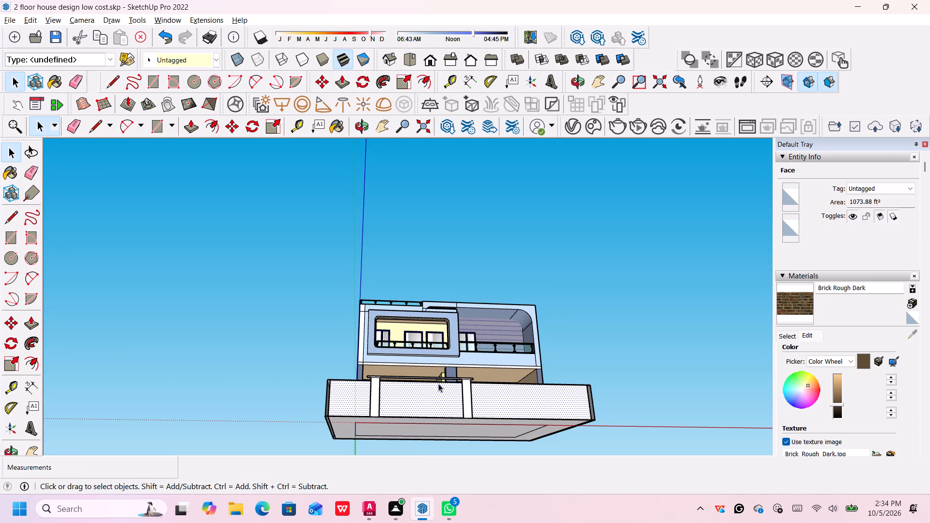
{"action": "scroll", "coordinate": [413, 394], "scroll_direction": "up", "scroll_amount": 1}
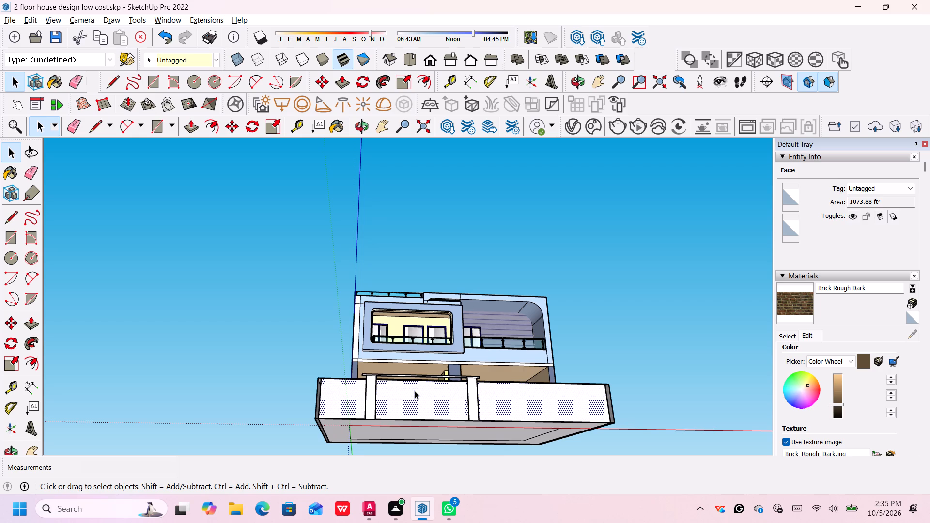
{"action": "scroll", "coordinate": [415, 388], "scroll_direction": "up", "scroll_amount": 1}
{"action": "middle_click_drag", "start_coordinate": [417, 379], "coordinate": [423, 395]}
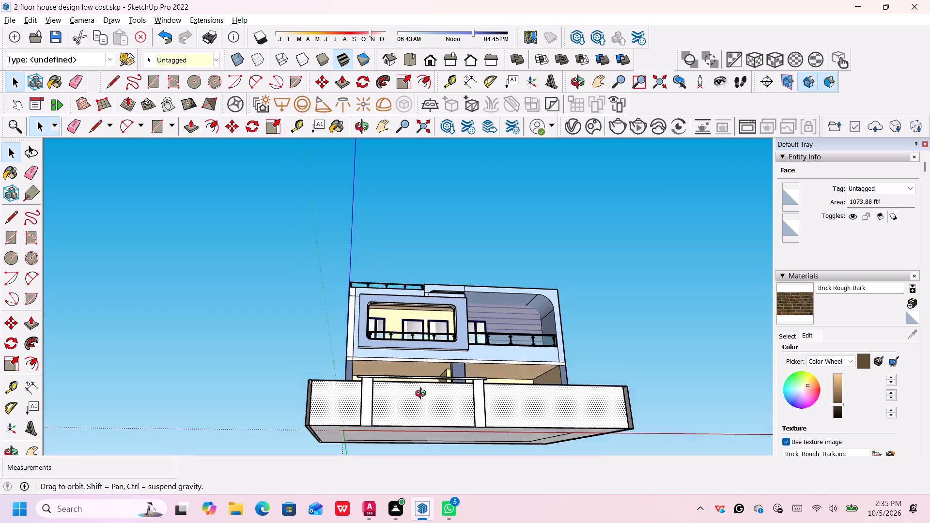
{"action": "middle_click_drag", "start_coordinate": [423, 395], "coordinate": [430, 447]}
{"action": "scroll", "coordinate": [432, 419], "scroll_direction": "up", "scroll_amount": 9}
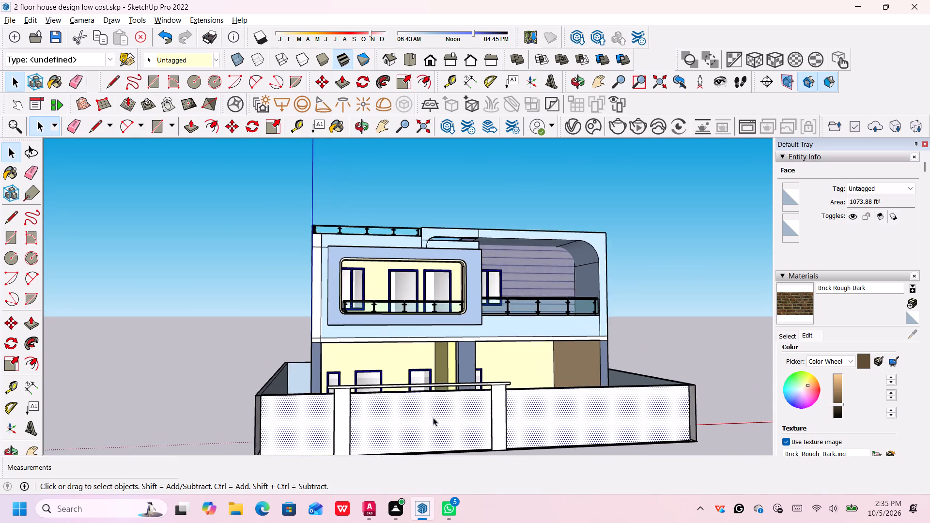
{"action": "scroll", "coordinate": [433, 417], "scroll_direction": "up", "scroll_amount": 10}
{"action": "middle_click_drag", "start_coordinate": [443, 396], "coordinate": [448, 440]}
{"action": "scroll", "coordinate": [446, 419], "scroll_direction": "up", "scroll_amount": 11}
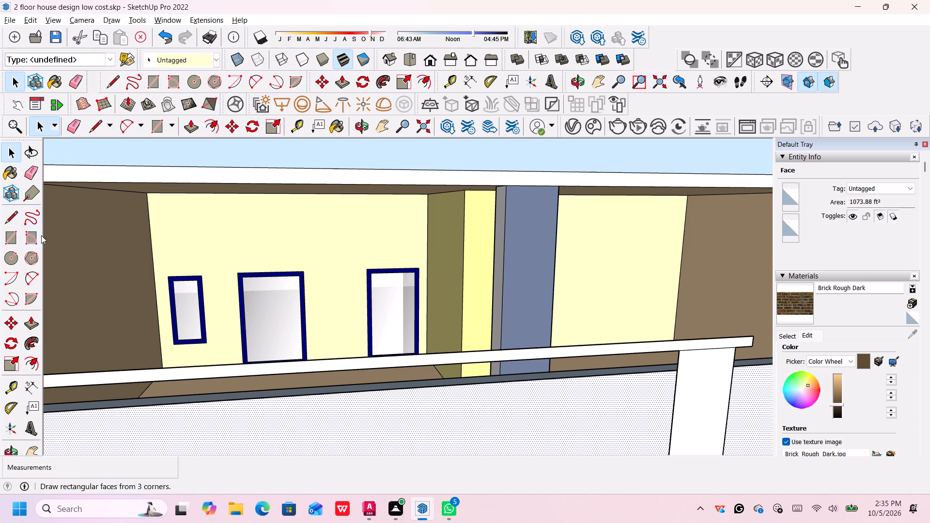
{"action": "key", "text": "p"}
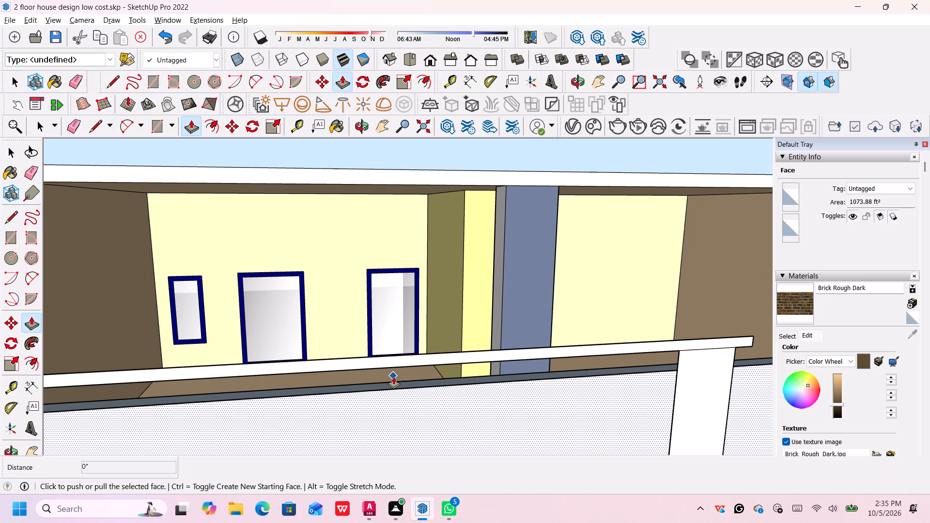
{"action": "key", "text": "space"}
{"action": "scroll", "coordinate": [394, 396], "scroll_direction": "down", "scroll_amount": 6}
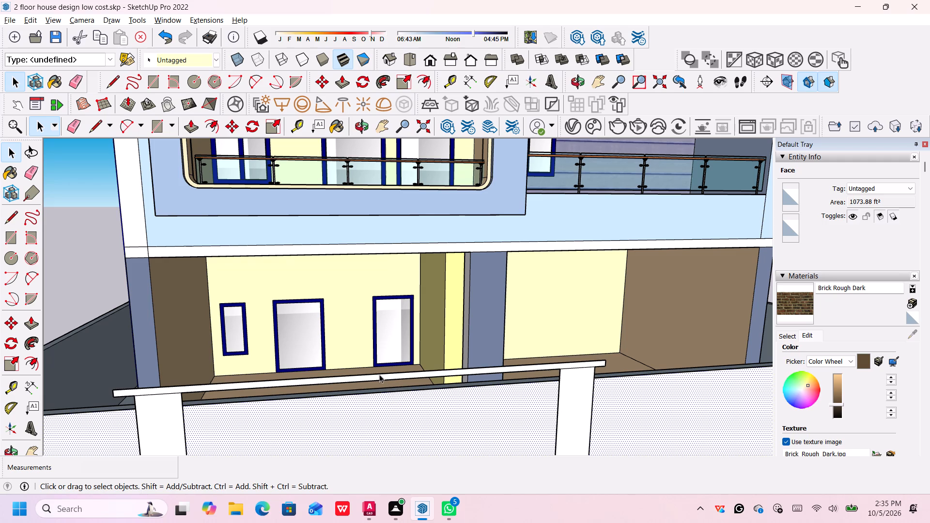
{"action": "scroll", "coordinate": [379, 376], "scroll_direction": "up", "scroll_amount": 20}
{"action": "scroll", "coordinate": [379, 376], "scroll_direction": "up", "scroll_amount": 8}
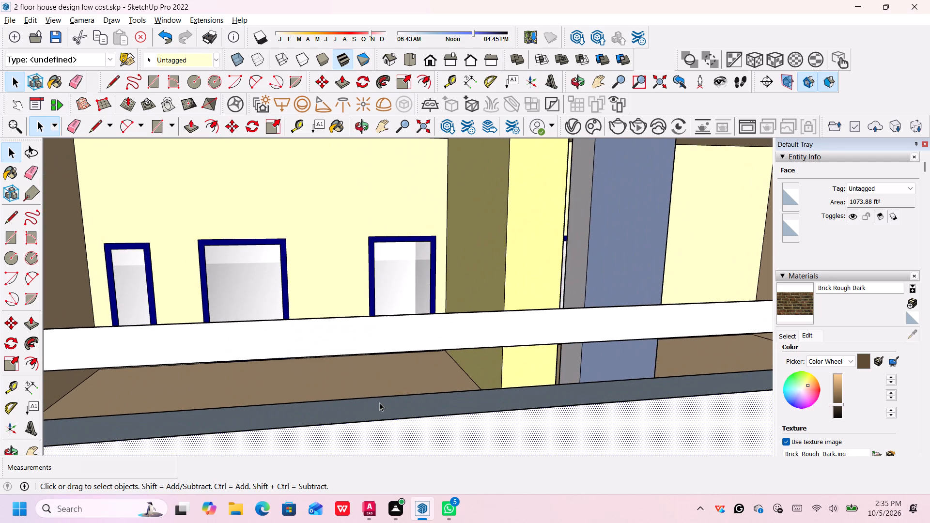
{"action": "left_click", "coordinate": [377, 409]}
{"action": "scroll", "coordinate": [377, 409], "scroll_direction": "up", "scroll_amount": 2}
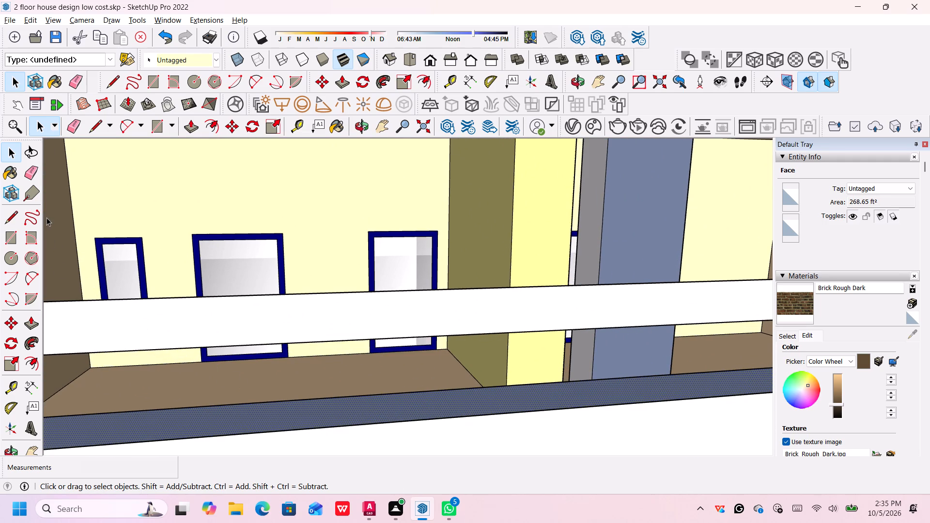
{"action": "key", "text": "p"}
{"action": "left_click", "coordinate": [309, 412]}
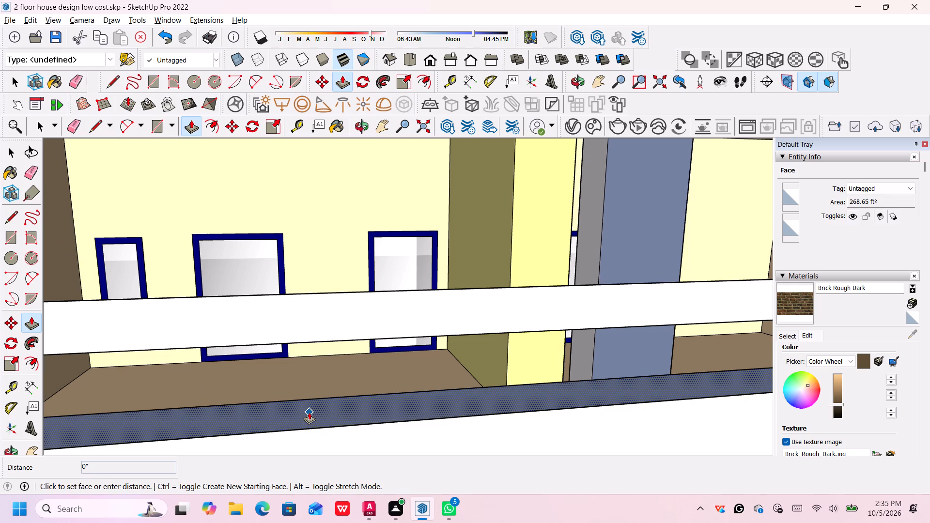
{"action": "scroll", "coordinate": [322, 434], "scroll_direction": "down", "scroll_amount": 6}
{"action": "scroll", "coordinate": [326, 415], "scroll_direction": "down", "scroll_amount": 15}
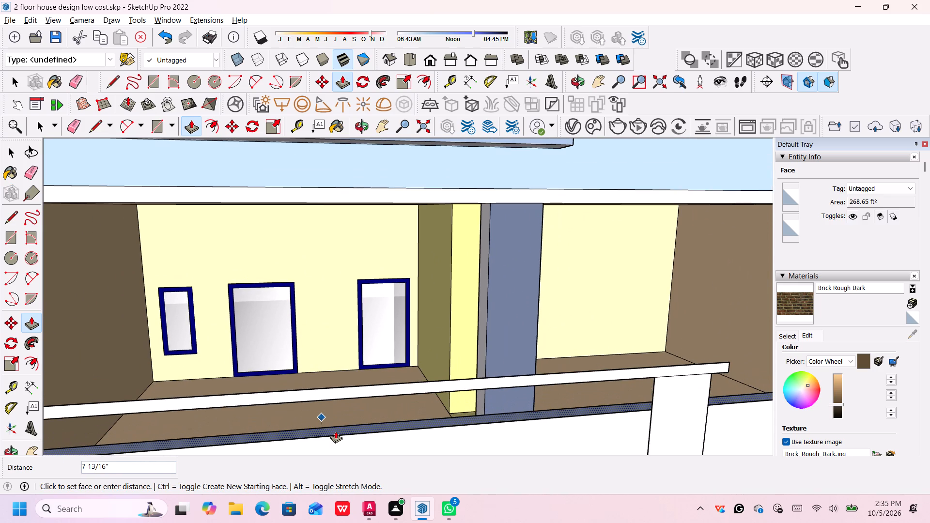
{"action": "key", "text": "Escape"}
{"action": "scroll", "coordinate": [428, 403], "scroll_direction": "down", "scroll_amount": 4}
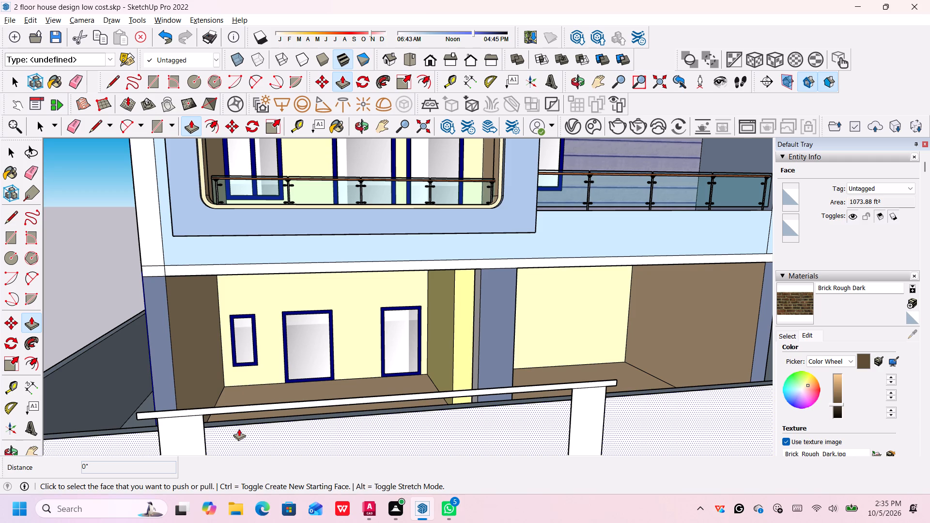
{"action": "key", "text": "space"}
Draw a line about 10 1/4" long across the front wall's top face, level with the far gateway pillar's inner edge.
{"action": "middle_click_drag", "start_coordinate": [186, 410], "coordinate": [354, 398]}
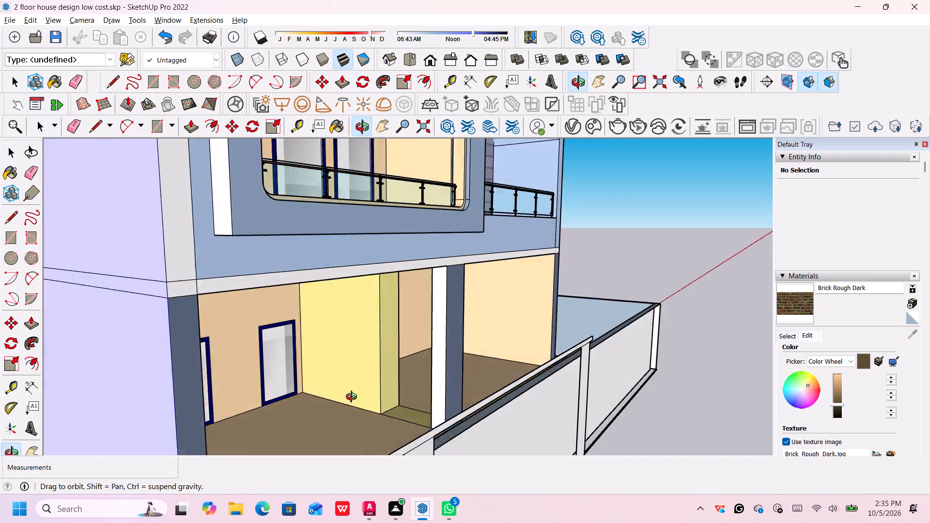
{"action": "middle_click_drag", "start_coordinate": [354, 398], "coordinate": [401, 389]}
{"action": "middle_click_drag", "start_coordinate": [394, 409], "coordinate": [471, 409]}
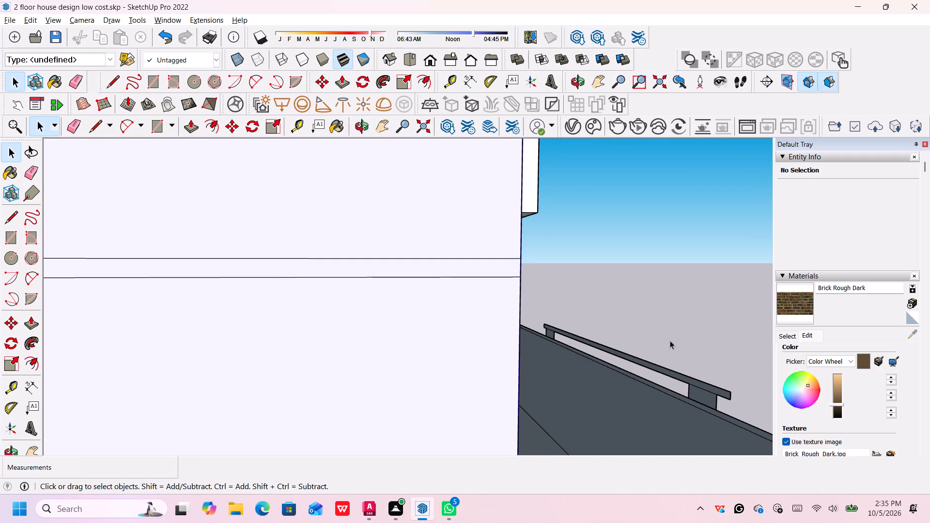
{"action": "scroll", "coordinate": [658, 377], "scroll_direction": "up", "scroll_amount": 7}
{"action": "middle_click_drag", "start_coordinate": [659, 378], "coordinate": [661, 412]}
{"action": "scroll", "coordinate": [570, 396], "scroll_direction": "down", "scroll_amount": 12}
{"action": "scroll", "coordinate": [562, 404], "scroll_direction": "up", "scroll_amount": 5}
{"action": "scroll", "coordinate": [489, 371], "scroll_direction": "up", "scroll_amount": 12}
{"action": "key", "text": "l"}
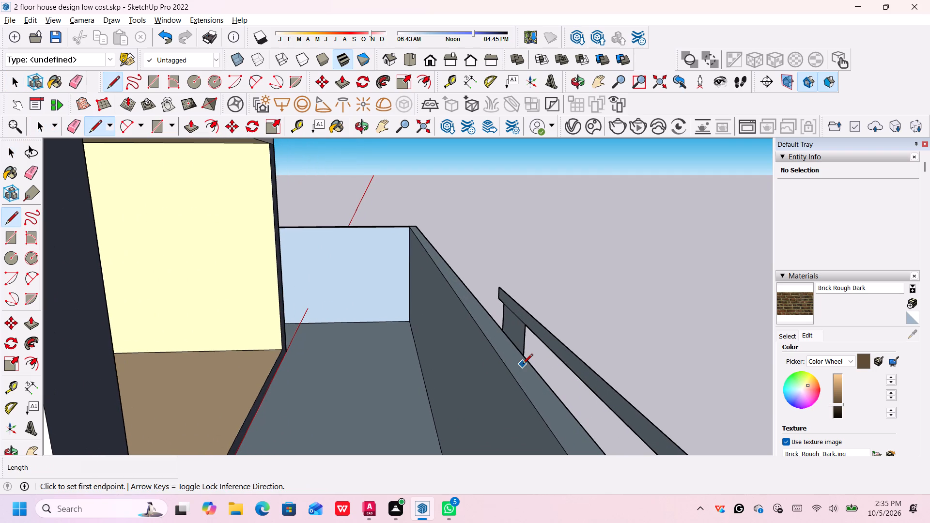
{"action": "key", "text": "Return"}
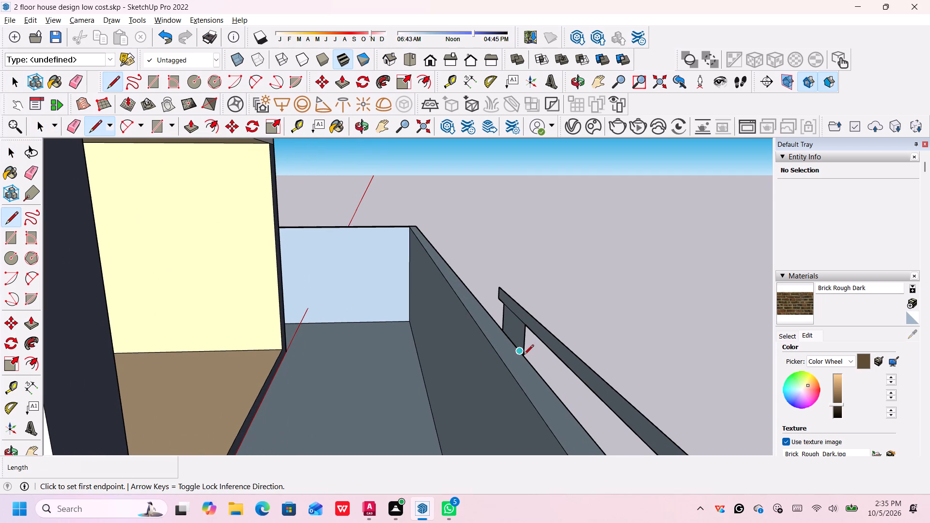
{"action": "scroll", "coordinate": [523, 358], "scroll_direction": "up", "scroll_amount": 6}
{"action": "left_click", "coordinate": [523, 358]}
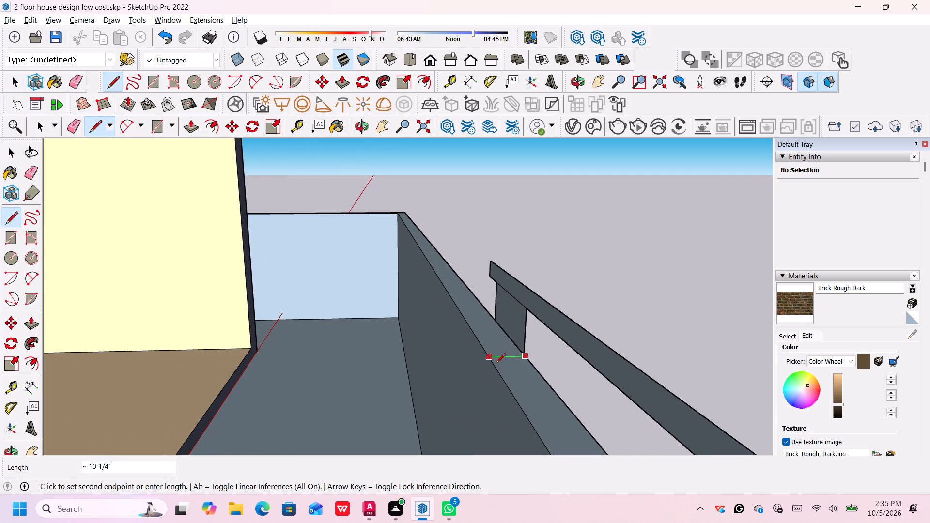
{"action": "left_click", "coordinate": [491, 358]}
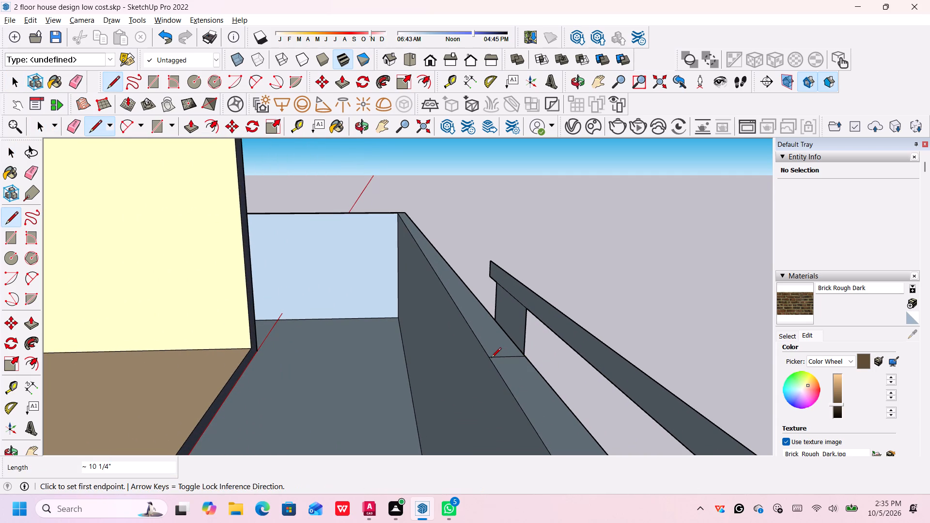
Draw a line about 10 1/4" long across the front wall's top face, level with the near gateway pillar's inner edge.
{"action": "scroll", "coordinate": [575, 410], "scroll_direction": "down", "scroll_amount": 12}
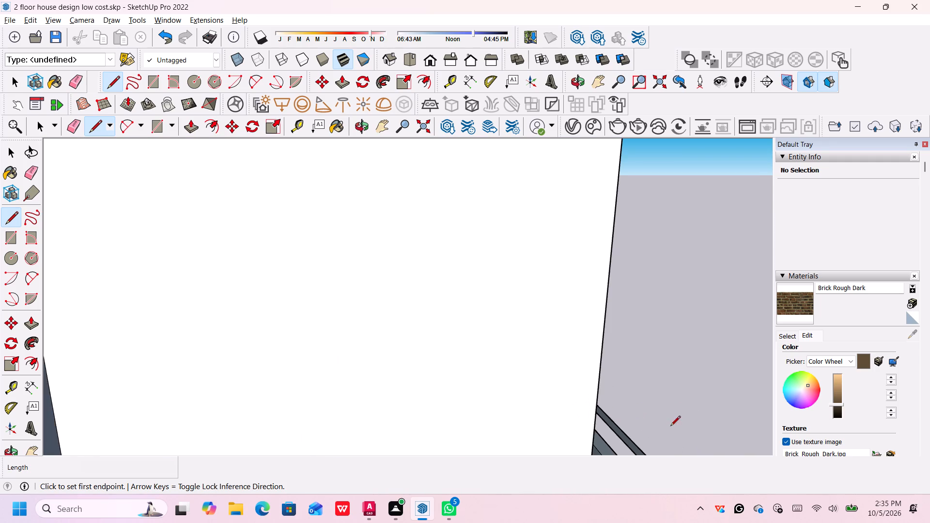
{"action": "scroll", "coordinate": [670, 435], "scroll_direction": "down", "scroll_amount": 1}
{"action": "middle_click_drag", "start_coordinate": [670, 435], "coordinate": [643, 365]}
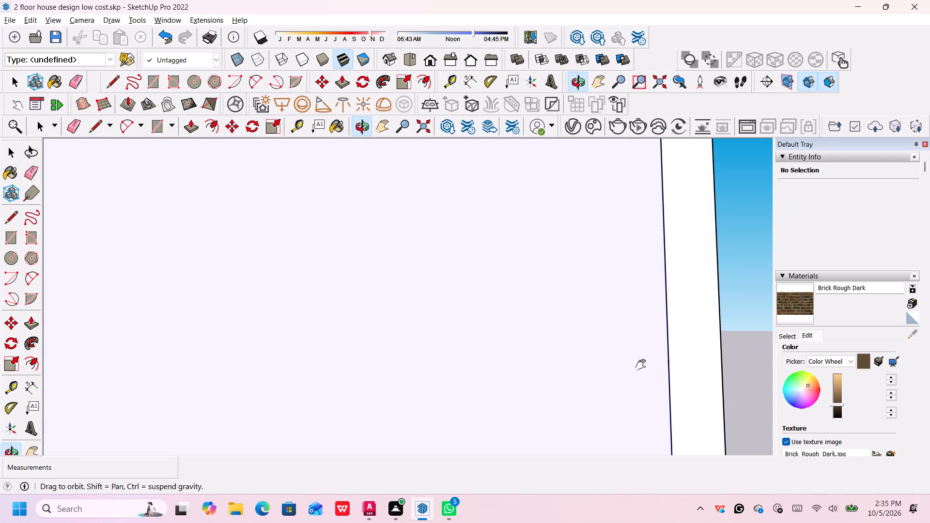
{"action": "middle_click_drag", "start_coordinate": [643, 365], "coordinate": [545, 273]}
{"action": "scroll", "coordinate": [609, 362], "scroll_direction": "down", "scroll_amount": 18}
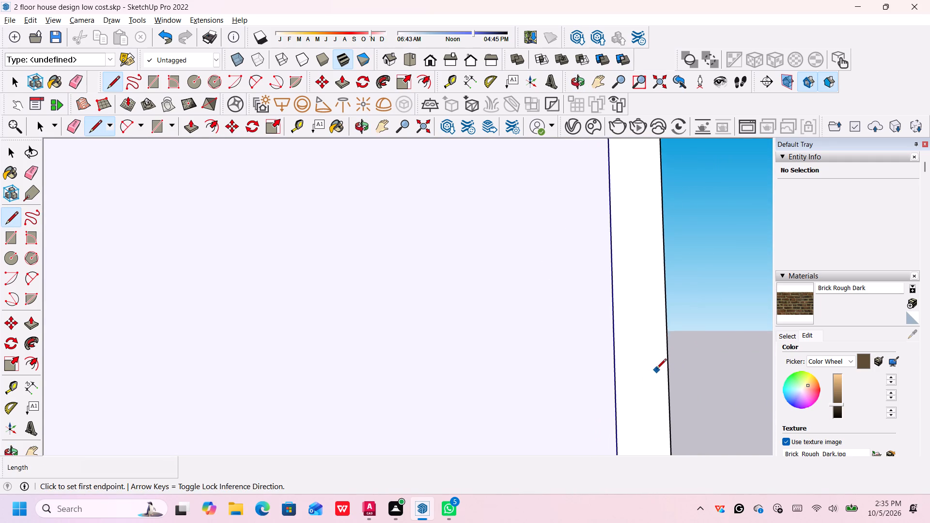
{"action": "scroll", "coordinate": [656, 369], "scroll_direction": "down", "scroll_amount": 20}
{"action": "scroll", "coordinate": [656, 369], "scroll_direction": "down", "scroll_amount": 13}
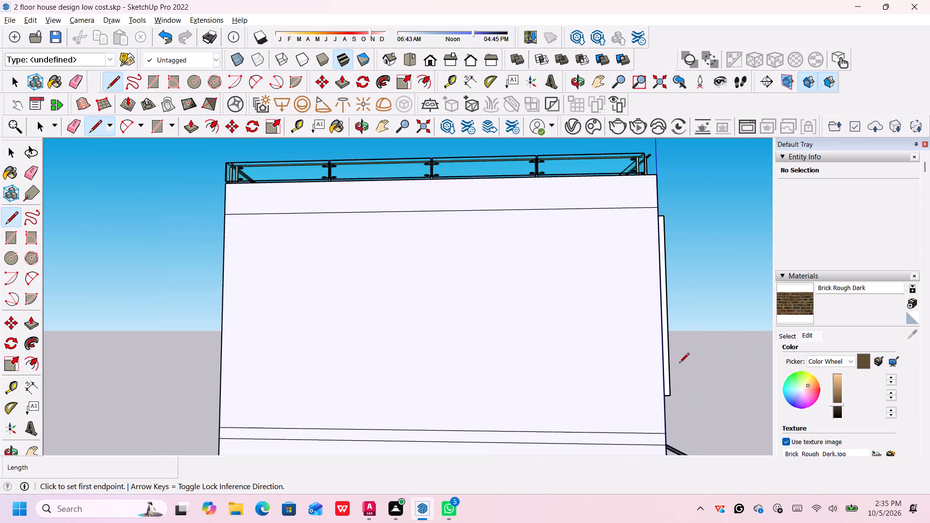
{"action": "scroll", "coordinate": [679, 364], "scroll_direction": "down", "scroll_amount": 8}
{"action": "scroll", "coordinate": [695, 430], "scroll_direction": "down", "scroll_amount": 5}
{"action": "scroll", "coordinate": [696, 429], "scroll_direction": "down", "scroll_amount": 16}
{"action": "scroll", "coordinate": [716, 466], "scroll_direction": "down", "scroll_amount": 4}
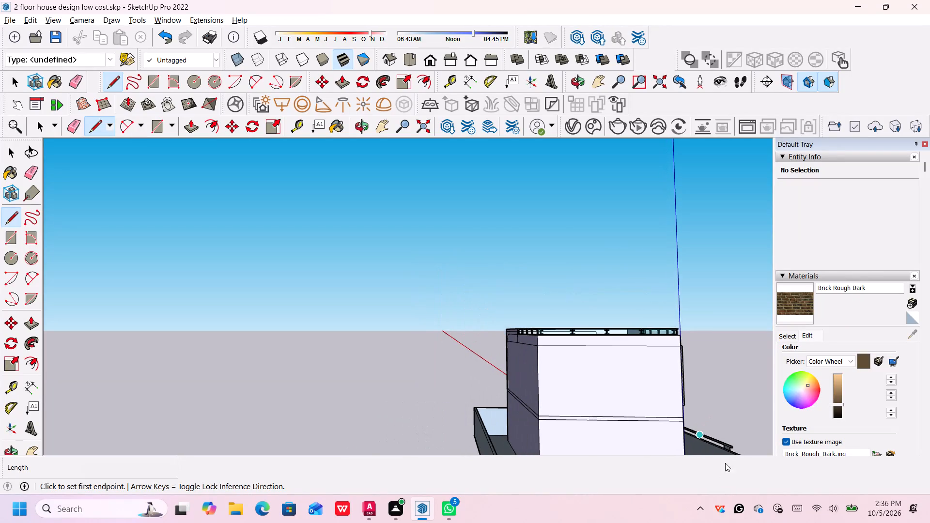
{"action": "scroll", "coordinate": [731, 450], "scroll_direction": "up", "scroll_amount": 1}
{"action": "middle_click_drag", "start_coordinate": [731, 450], "coordinate": [728, 437]}
{"action": "middle_click_drag", "start_coordinate": [725, 432], "coordinate": [725, 431]}
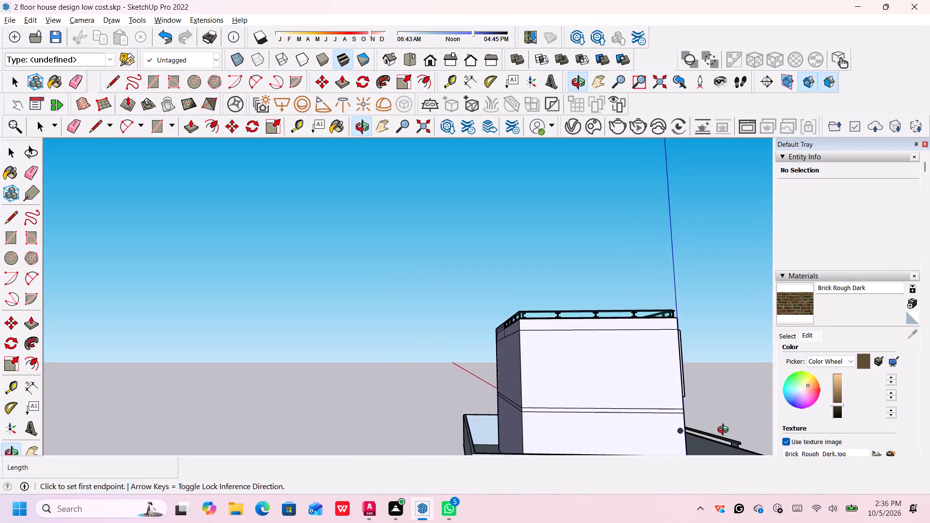
{"action": "middle_click_drag", "start_coordinate": [725, 431], "coordinate": [725, 438]}
{"action": "middle_click_drag", "start_coordinate": [726, 442], "coordinate": [728, 457]}
{"action": "middle_click_drag", "start_coordinate": [728, 457], "coordinate": [727, 450]}
{"action": "middle_click_drag", "start_coordinate": [734, 426], "coordinate": [728, 415]}
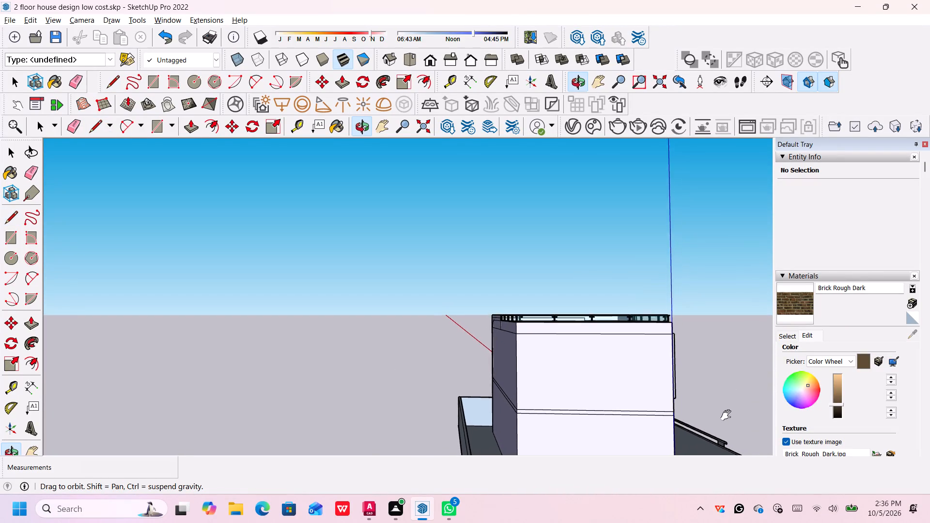
{"action": "middle_click_drag", "start_coordinate": [728, 415], "coordinate": [615, 283]}
{"action": "middle_click_drag", "start_coordinate": [600, 301], "coordinate": [615, 353]}
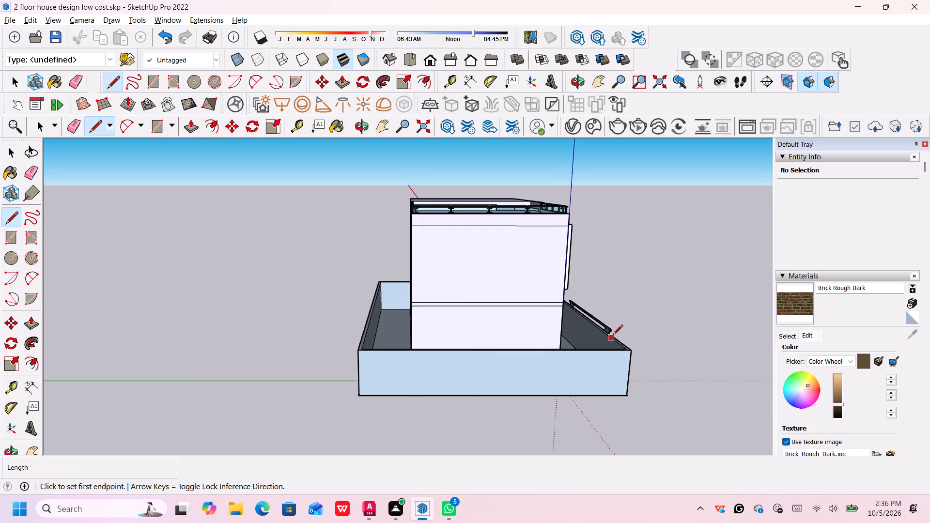
{"action": "scroll", "coordinate": [613, 336], "scroll_direction": "up", "scroll_amount": 20}
{"action": "scroll", "coordinate": [613, 336], "scroll_direction": "up", "scroll_amount": 20}
{"action": "scroll", "coordinate": [613, 336], "scroll_direction": "up", "scroll_amount": 2}
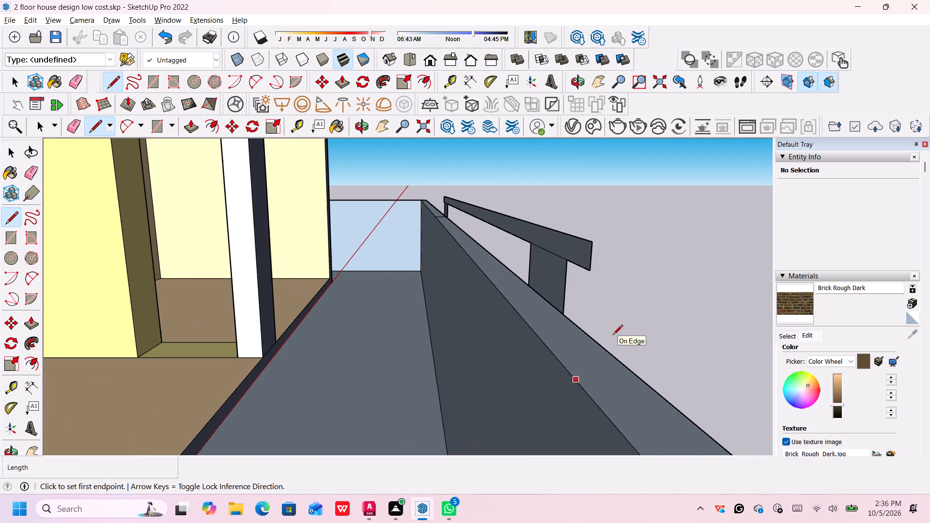
{"action": "scroll", "coordinate": [520, 284], "scroll_direction": "up", "scroll_amount": 12}
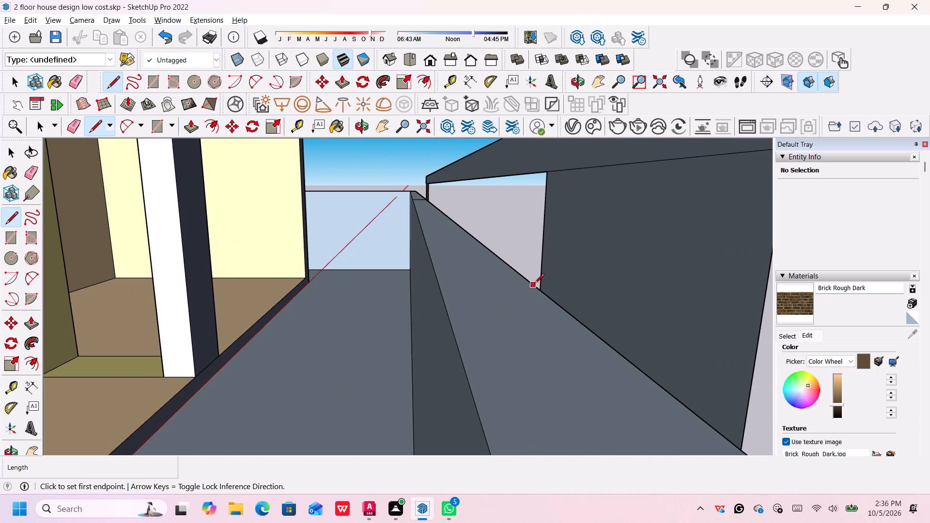
{"action": "scroll", "coordinate": [540, 290], "scroll_direction": "up", "scroll_amount": 13}
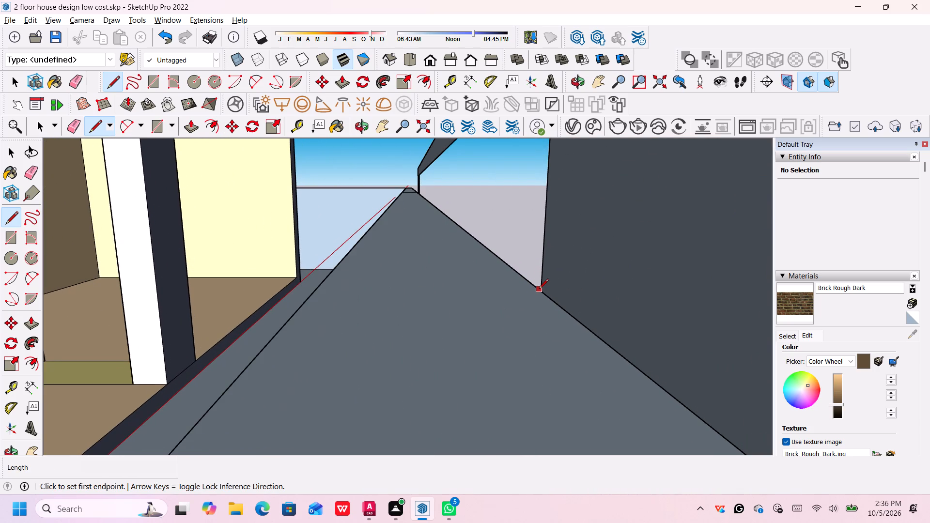
{"action": "left_click", "coordinate": [539, 290]}
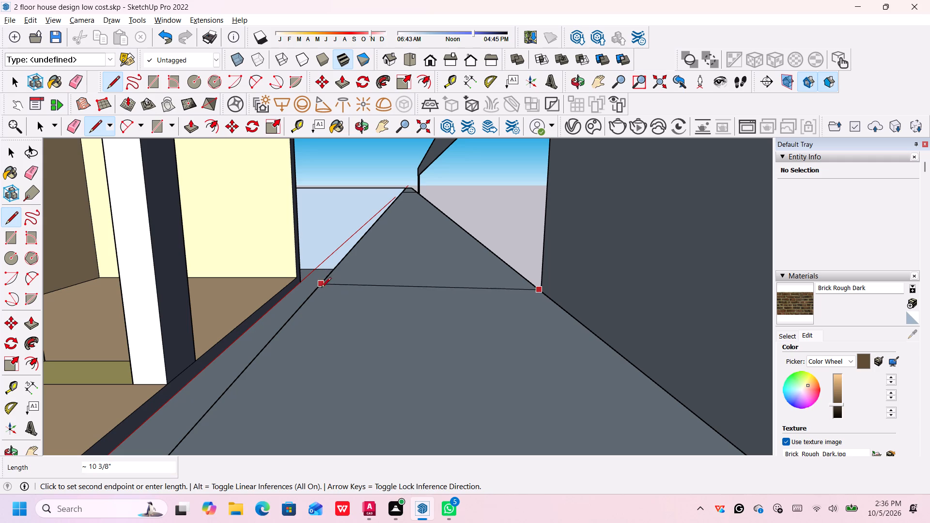
{"action": "left_click", "coordinate": [315, 292]}
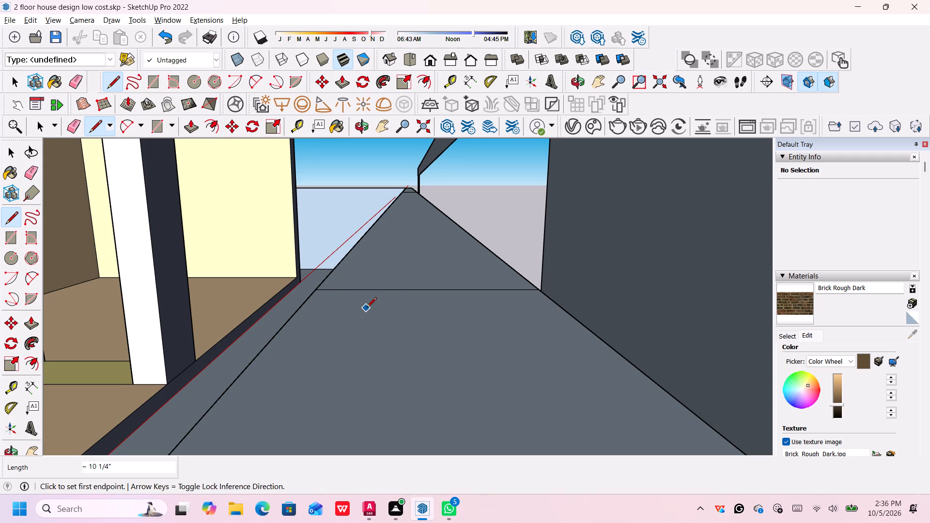
{"action": "key", "text": "space"}
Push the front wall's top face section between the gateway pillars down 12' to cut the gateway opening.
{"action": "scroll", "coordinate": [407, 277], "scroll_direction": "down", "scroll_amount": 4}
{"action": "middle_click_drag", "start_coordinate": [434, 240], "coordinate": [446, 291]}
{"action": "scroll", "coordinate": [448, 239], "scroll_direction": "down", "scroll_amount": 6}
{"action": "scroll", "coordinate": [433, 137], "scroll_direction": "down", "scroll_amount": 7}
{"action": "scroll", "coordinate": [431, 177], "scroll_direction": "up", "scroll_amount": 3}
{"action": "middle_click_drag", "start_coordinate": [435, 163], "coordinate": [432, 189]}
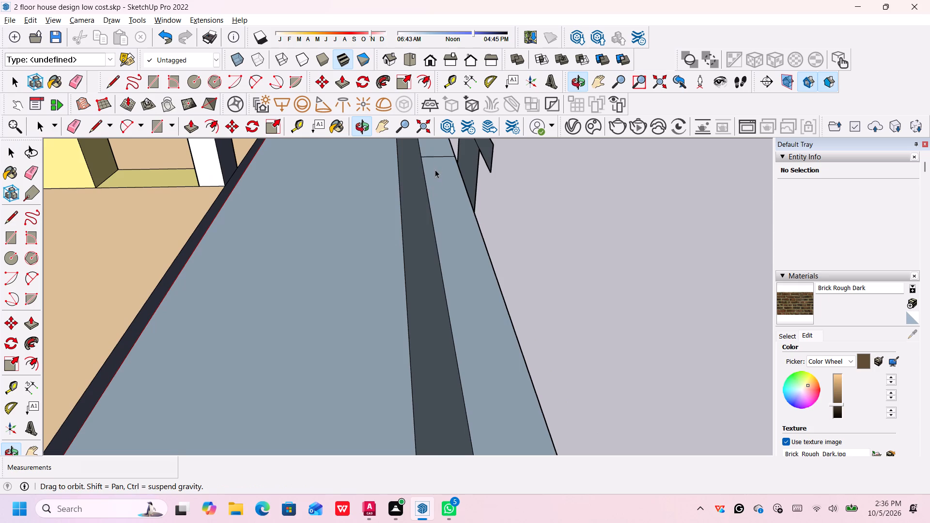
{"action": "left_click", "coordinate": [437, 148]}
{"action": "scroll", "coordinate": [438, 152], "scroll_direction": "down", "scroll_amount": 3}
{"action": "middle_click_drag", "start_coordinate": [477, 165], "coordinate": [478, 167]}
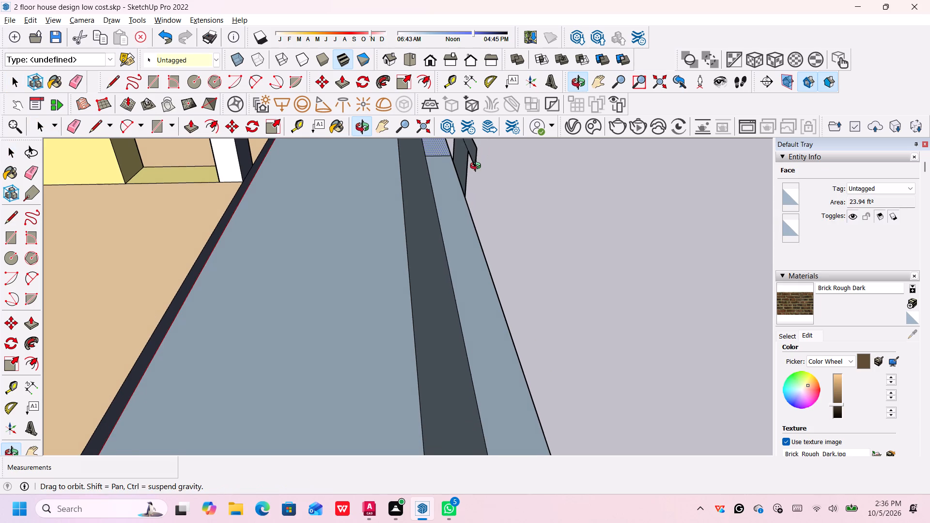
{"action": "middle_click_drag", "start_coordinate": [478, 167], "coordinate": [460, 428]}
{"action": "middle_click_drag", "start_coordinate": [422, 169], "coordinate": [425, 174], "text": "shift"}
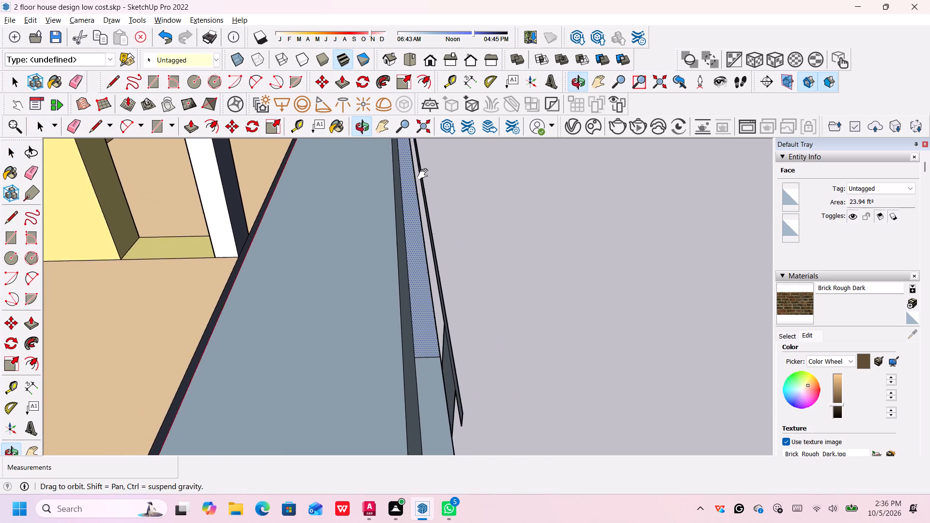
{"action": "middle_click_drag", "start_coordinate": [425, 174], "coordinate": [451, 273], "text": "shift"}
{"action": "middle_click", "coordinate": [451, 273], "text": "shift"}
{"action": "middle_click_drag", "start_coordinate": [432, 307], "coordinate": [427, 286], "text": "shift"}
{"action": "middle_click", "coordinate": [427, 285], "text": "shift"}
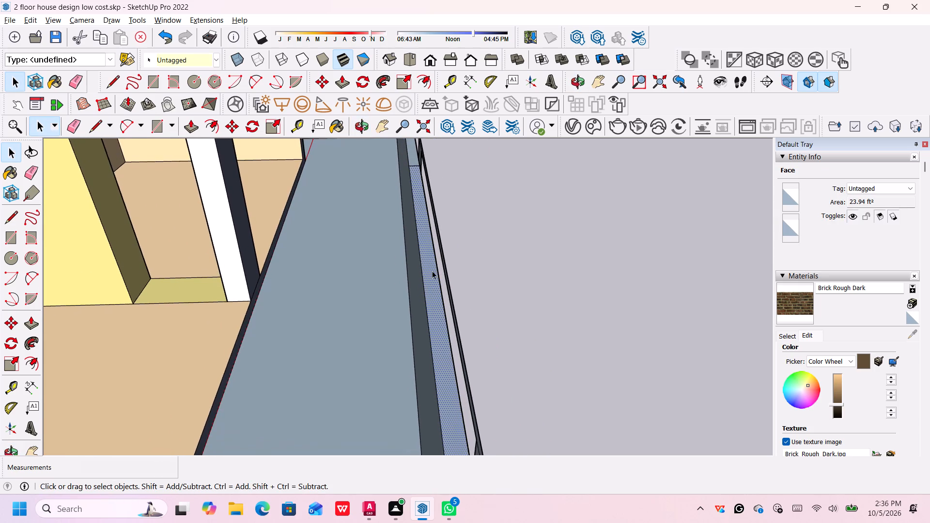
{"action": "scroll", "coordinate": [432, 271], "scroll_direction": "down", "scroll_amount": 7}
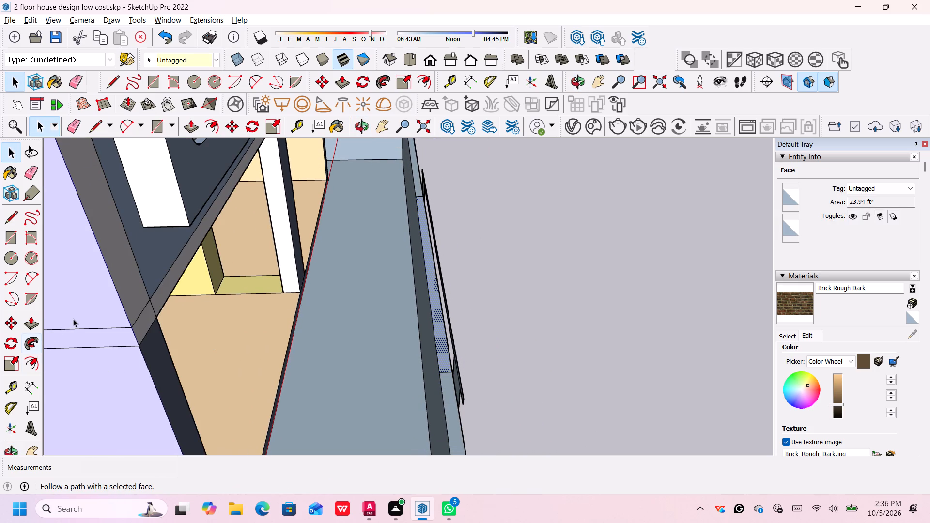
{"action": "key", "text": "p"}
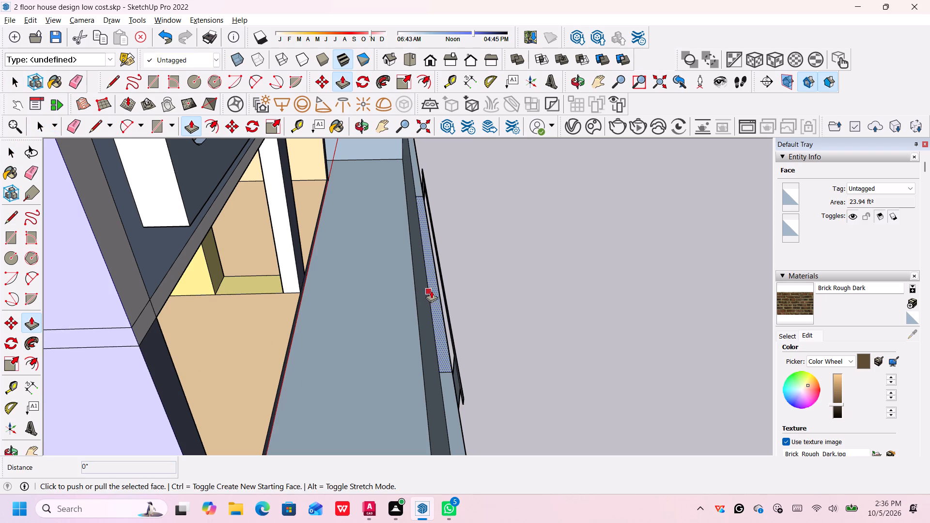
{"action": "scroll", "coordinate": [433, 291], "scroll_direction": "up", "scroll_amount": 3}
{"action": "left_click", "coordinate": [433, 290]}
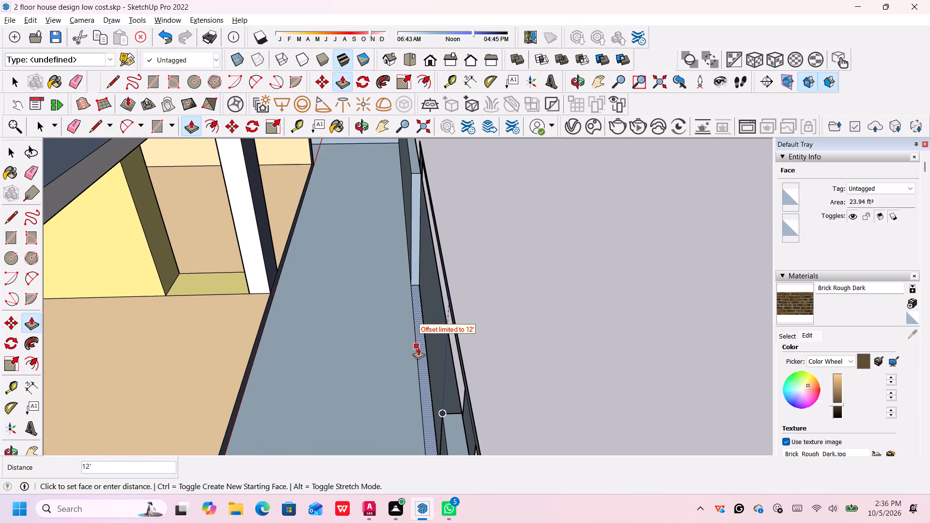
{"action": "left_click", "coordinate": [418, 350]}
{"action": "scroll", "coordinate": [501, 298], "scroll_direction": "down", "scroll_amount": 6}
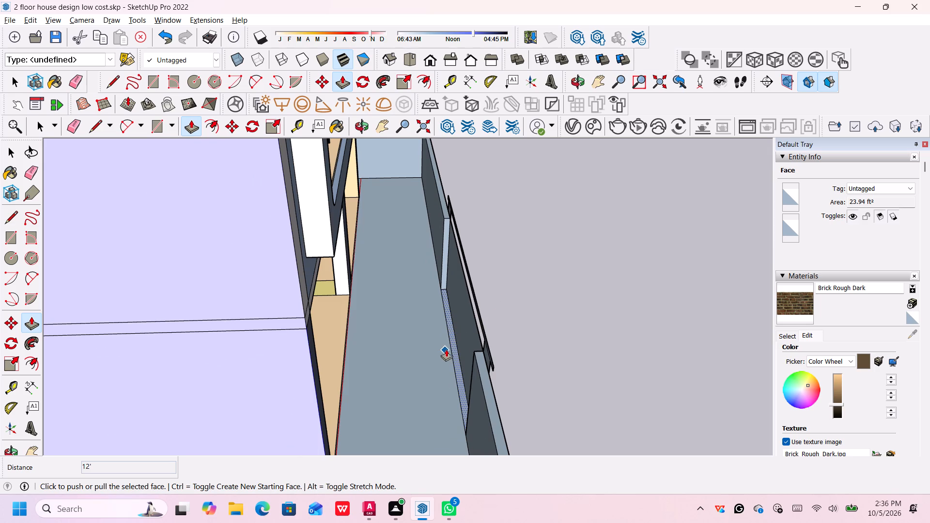
Examine the cut front wall from the street side and its bottom corner up close.
{"action": "middle_click_drag", "start_coordinate": [447, 341], "coordinate": [330, 351]}
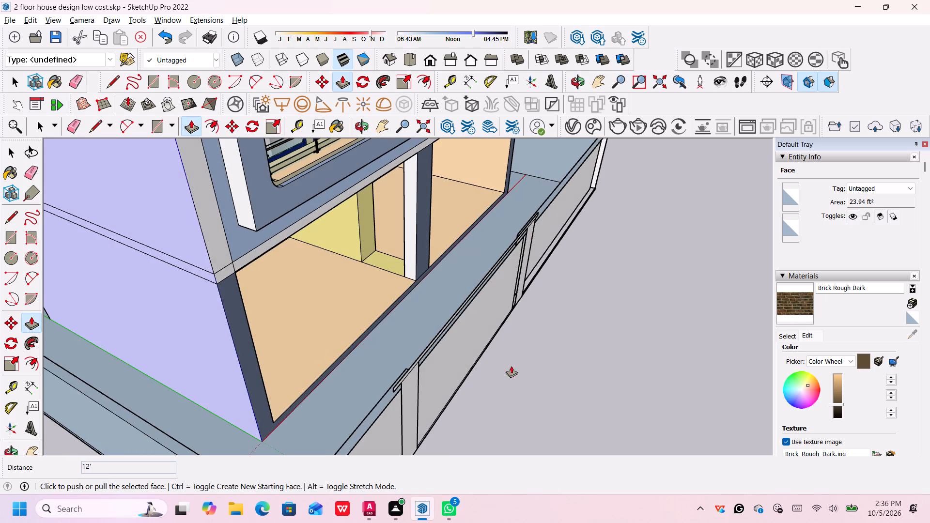
{"action": "middle_click_drag", "start_coordinate": [509, 366], "coordinate": [218, 294]}
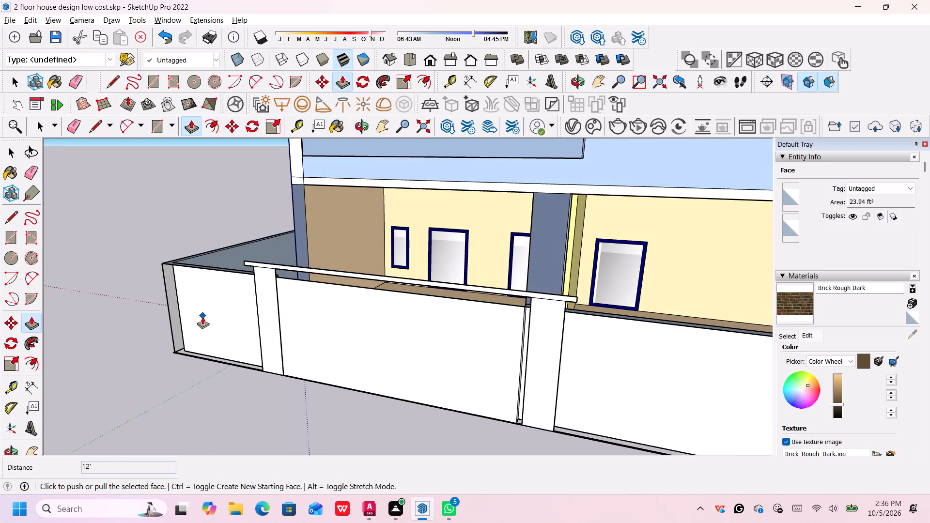
{"action": "scroll", "coordinate": [186, 338], "scroll_direction": "up", "scroll_amount": 20}
{"action": "scroll", "coordinate": [186, 338], "scroll_direction": "up", "scroll_amount": 17}
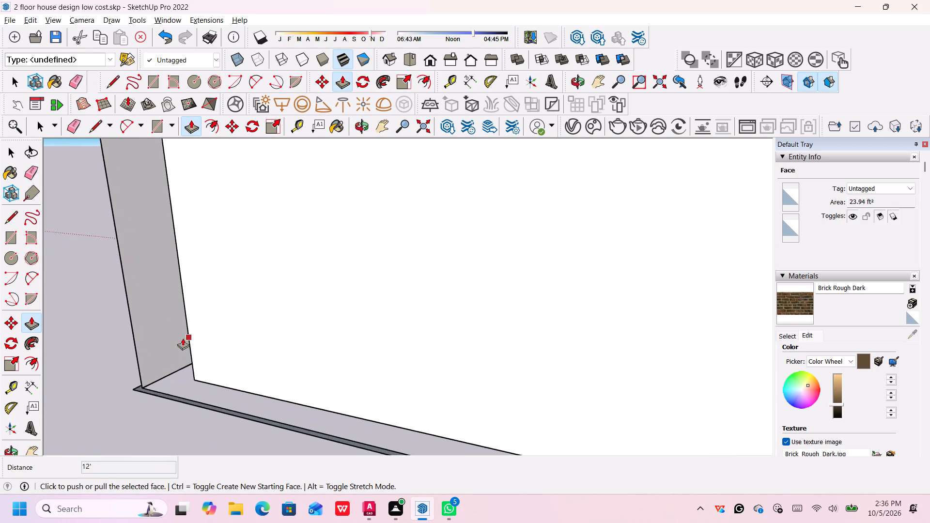
{"action": "scroll", "coordinate": [183, 338], "scroll_direction": "up", "scroll_amount": 3}
{"action": "middle_click_drag", "start_coordinate": [193, 388], "coordinate": [199, 397]}
{"action": "scroll", "coordinate": [275, 341], "scroll_direction": "down", "scroll_amount": 7}
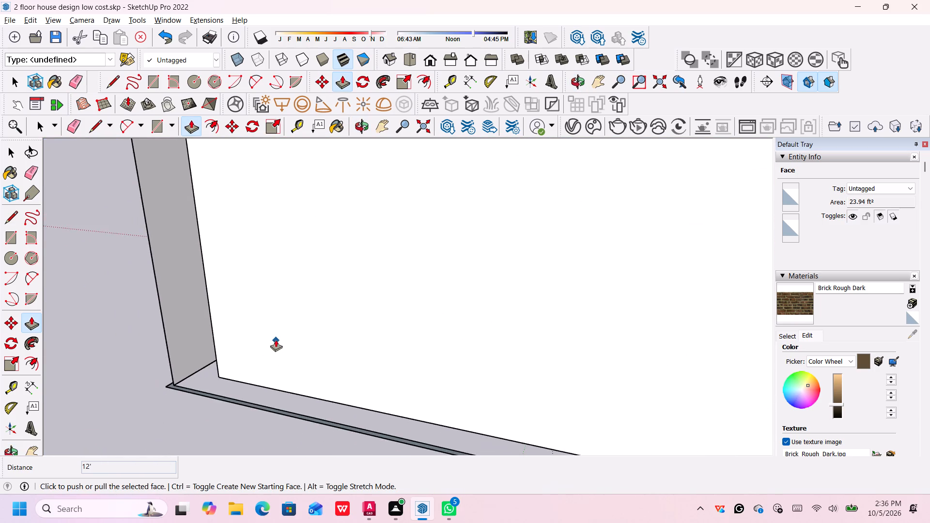
{"action": "scroll", "coordinate": [276, 339], "scroll_direction": "down", "scroll_amount": 8}
{"action": "scroll", "coordinate": [412, 366], "scroll_direction": "down", "scroll_amount": 6}
Undo the gateway cut, pillars, brick finish and perimeter wall extrusion, back to the flat base with its border outline.
{"action": "key", "text": "ctrl+z"}
{"action": "key", "text": "ctrl+z"}
{"action": "key", "text": "ctrl+z"}
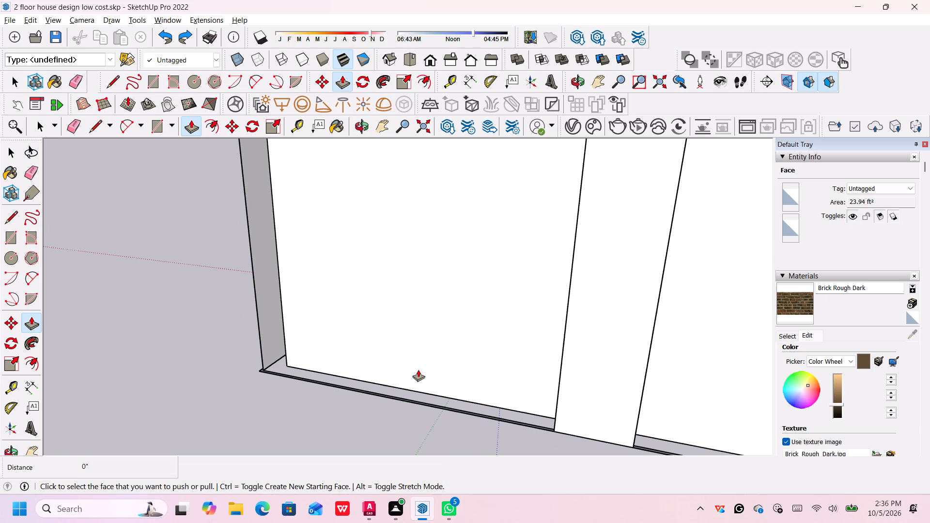
{"action": "key", "text": "ctrl+z"}
{"action": "key", "text": "ctrl+z"}
{"action": "key", "text": "ctrl+z"}
{"action": "key", "text": "ctrl+z"}
{"action": "key", "text": "ctrl+z"}
{"action": "key", "text": "ctrl+z"}
{"action": "key", "text": "ctrl+z"}
{"action": "key", "text": "ctrl+z"}
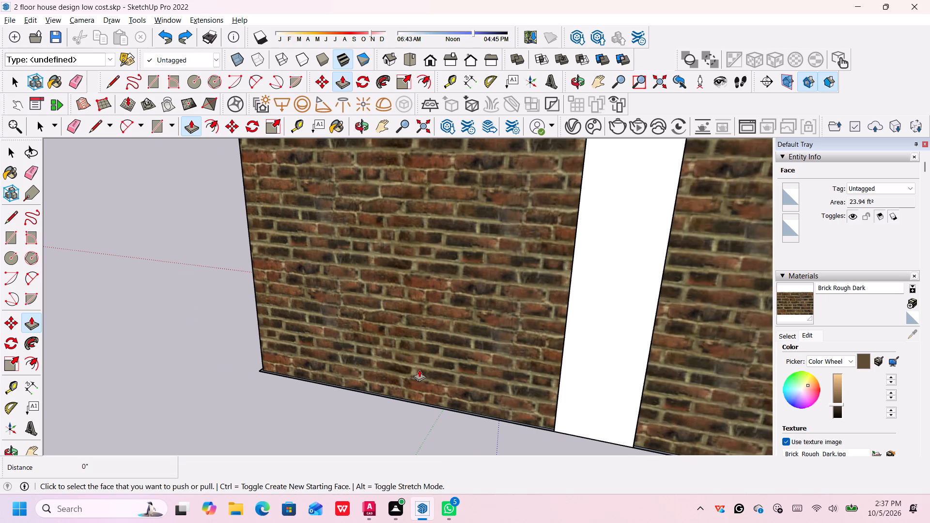
{"action": "key", "text": "ctrl+z"}
{"action": "key", "text": "ctrl+z"}
{"action": "key", "text": "ctrl+z"}
{"action": "key", "text": "ctrl+z"}
{"action": "key", "text": "ctrl+z"}
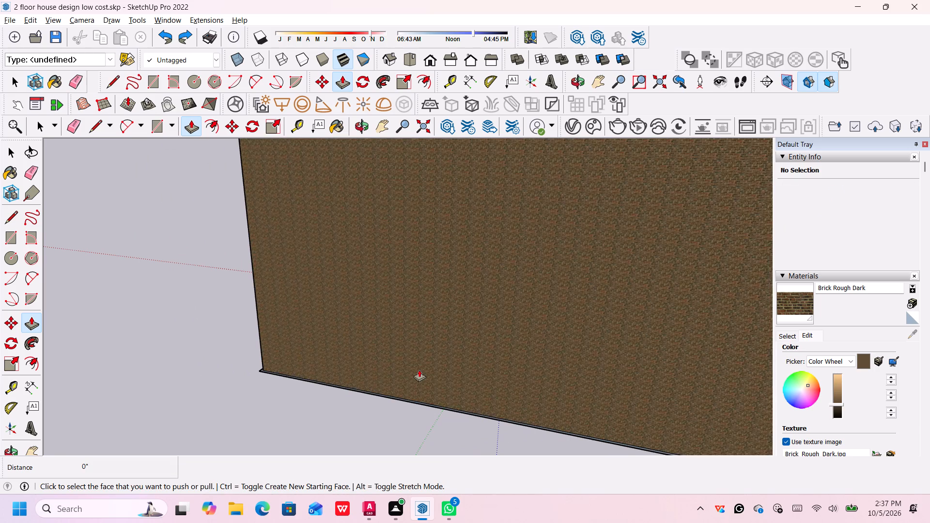
{"action": "key", "text": "ctrl+z"}
{"action": "key", "text": "ctrl+z"}
{"action": "key", "text": "ctrl+z"}
{"action": "key", "text": "ctrl+z"}
{"action": "key", "text": "ctrl+z"}
{"action": "key", "text": "ctrl+z"}
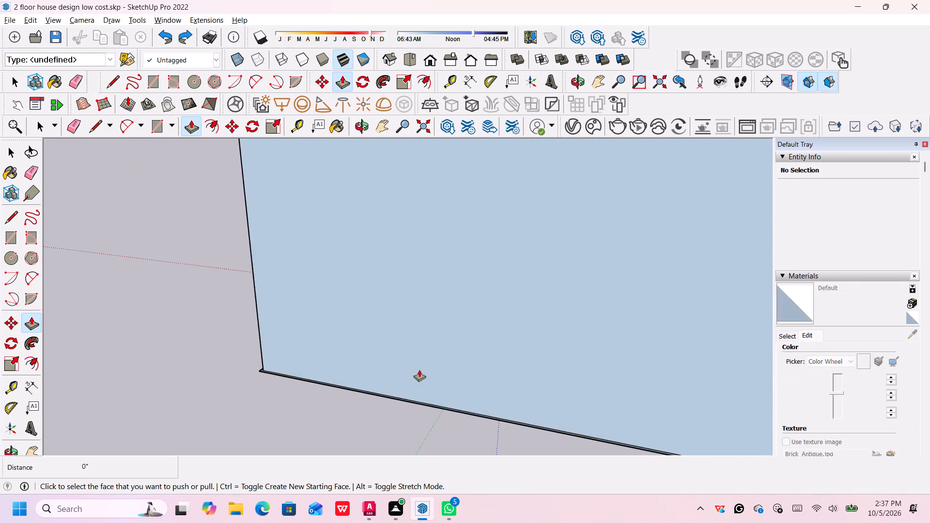
{"action": "key", "text": "ctrl+z"}
Undo the inset border outline on the base's top face, leaving the base plain.
{"action": "scroll", "coordinate": [270, 358], "scroll_direction": "down", "scroll_amount": 6}
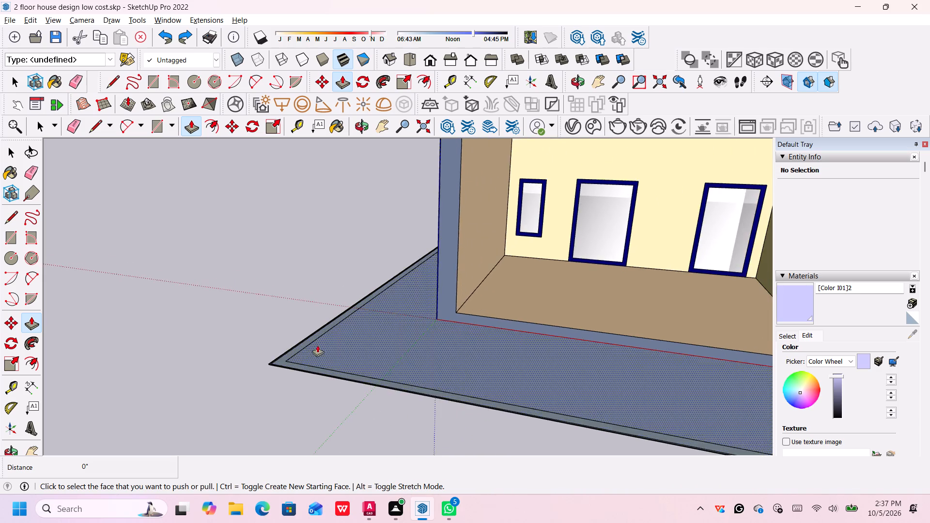
{"action": "scroll", "coordinate": [317, 345], "scroll_direction": "down", "scroll_amount": 3}
{"action": "scroll", "coordinate": [307, 360], "scroll_direction": "up", "scroll_amount": 4}
{"action": "scroll", "coordinate": [262, 336], "scroll_direction": "up", "scroll_amount": 6}
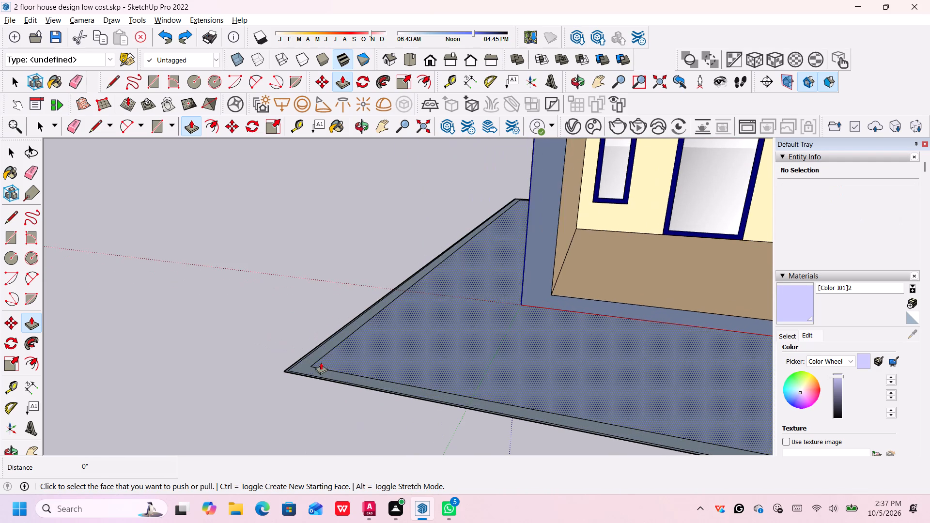
{"action": "scroll", "coordinate": [321, 364], "scroll_direction": "up", "scroll_amount": 9}
{"action": "key", "text": "ctrl+z"}
{"action": "key", "text": "ctrl+z"}
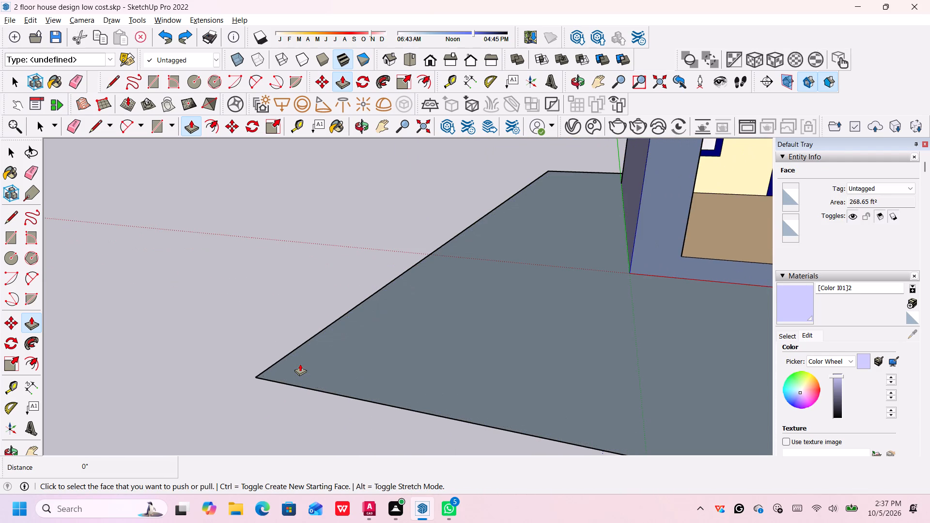
{"action": "scroll", "coordinate": [301, 364], "scroll_direction": "down", "scroll_amount": 5}
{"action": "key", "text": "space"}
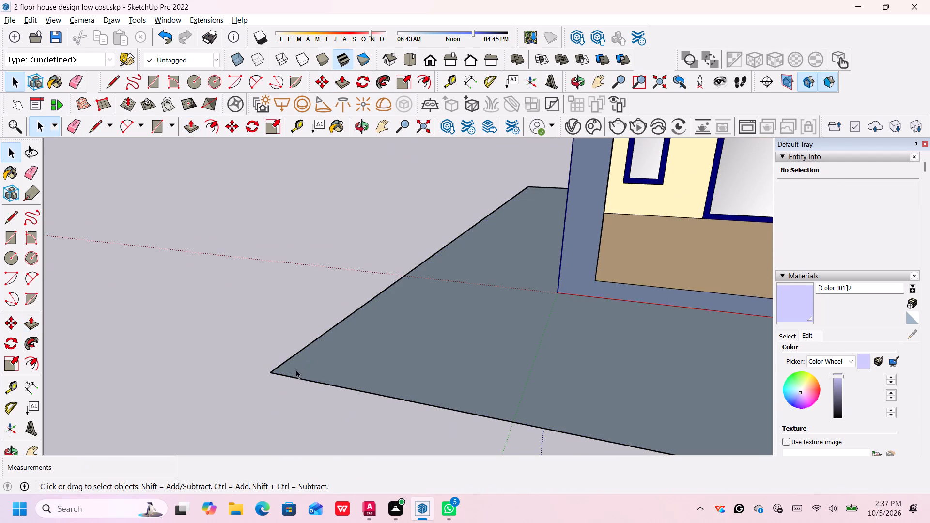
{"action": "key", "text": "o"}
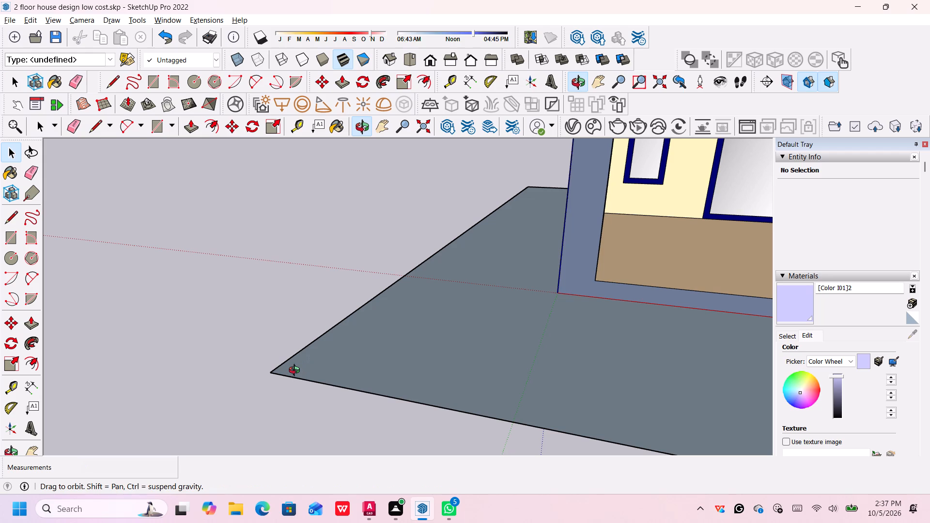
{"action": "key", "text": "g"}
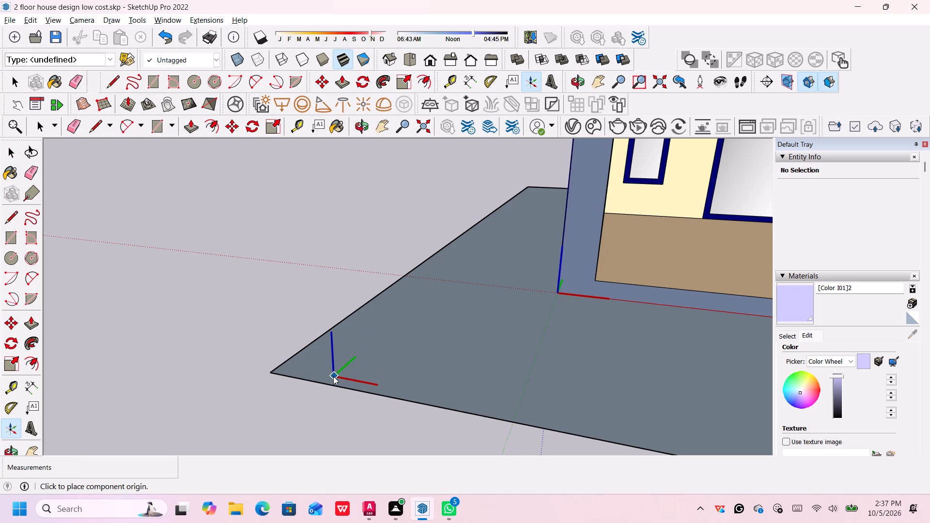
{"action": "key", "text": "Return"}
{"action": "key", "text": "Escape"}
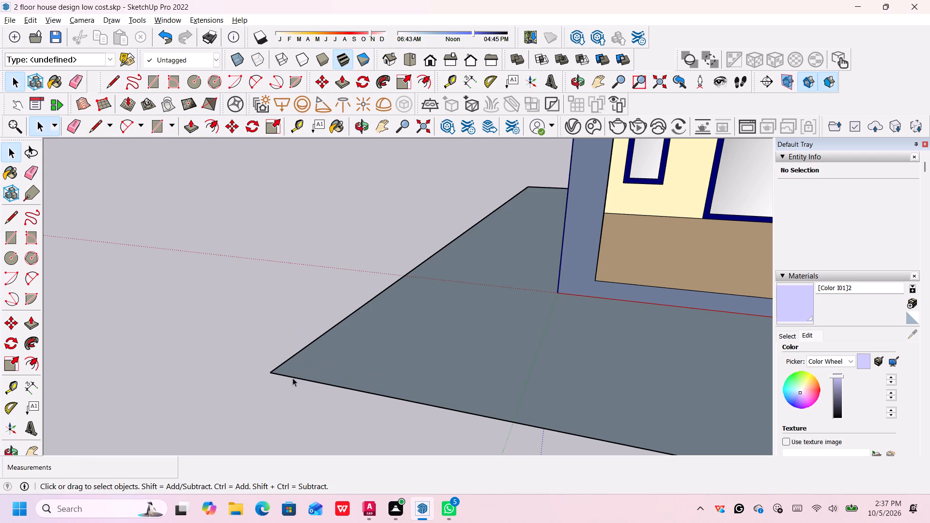
Offset the outer edges of the base's top face 1' inward to outline the perimeter wall.
{"action": "left_click", "coordinate": [293, 376]}
{"action": "left_click", "coordinate": [342, 353]}
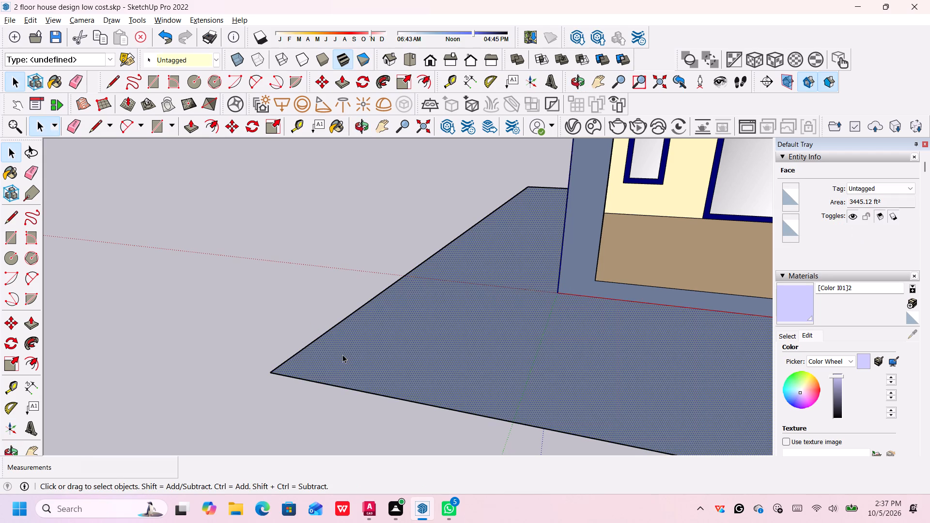
{"action": "key", "text": "o"}
{"action": "key", "text": "f"}
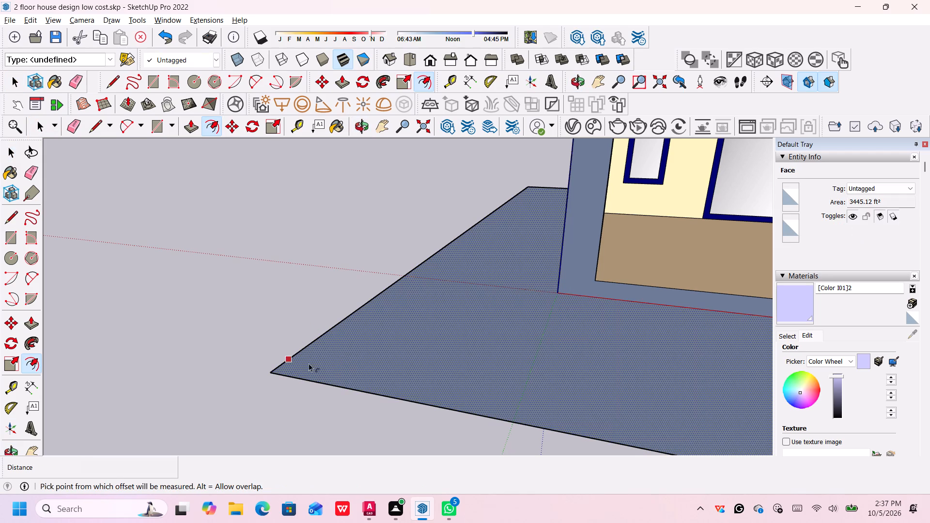
{"action": "left_click", "coordinate": [268, 371]}
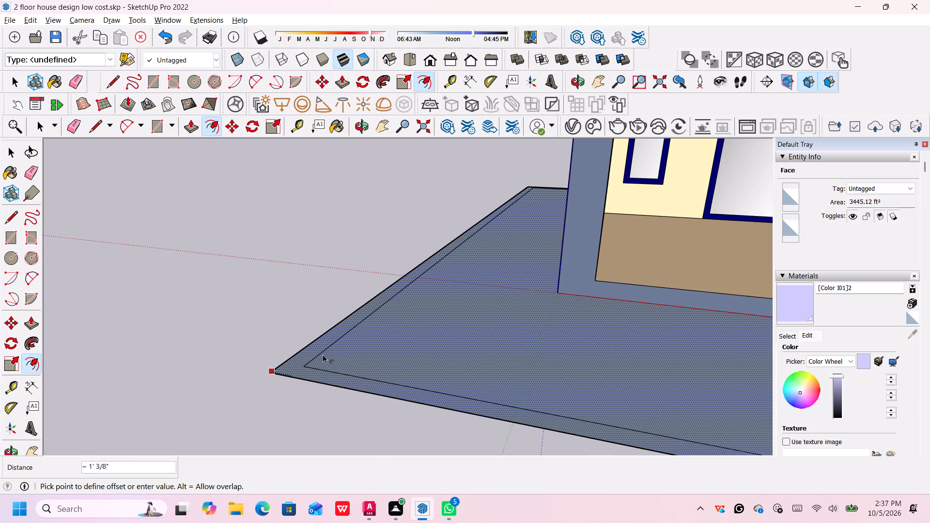
{"action": "key", "text": "1"}
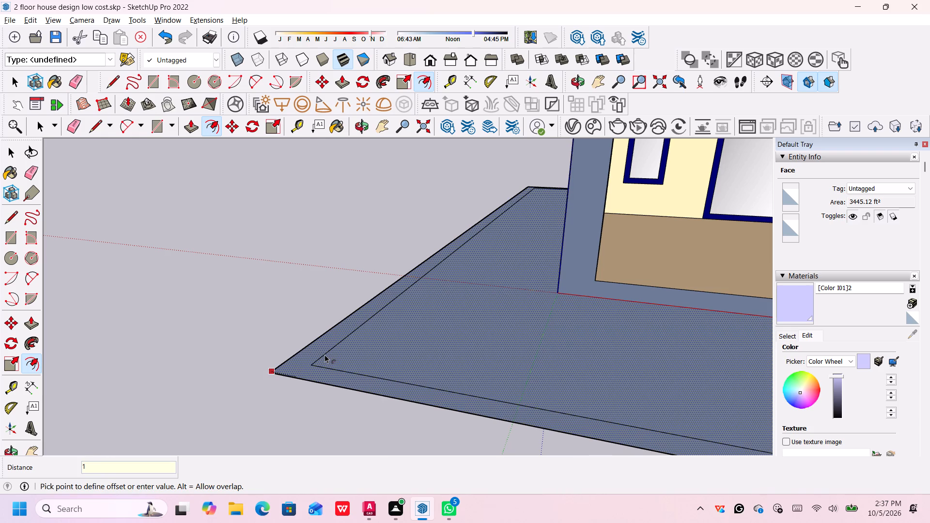
{"action": "key", "text": "apostrophe"}
{"action": "key", "text": "Return"}
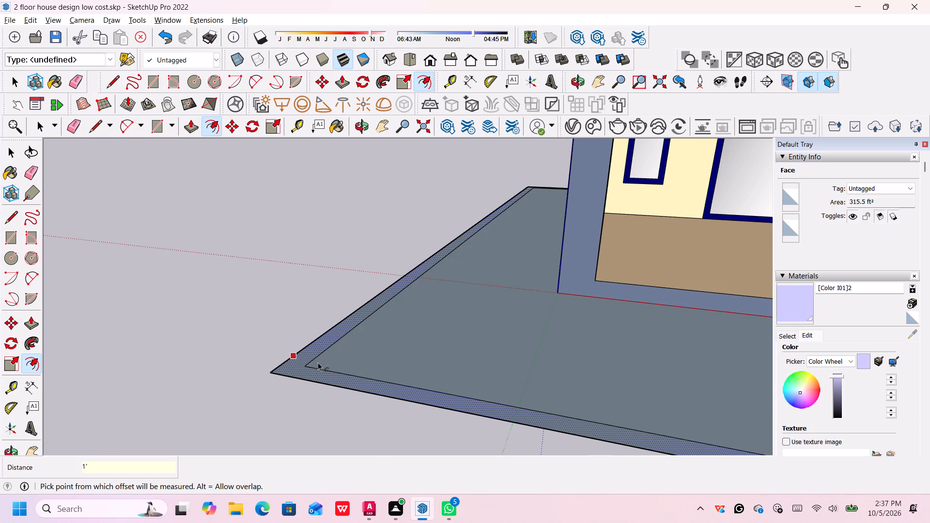
{"action": "key", "text": "space"}
{"action": "key", "text": "space"}
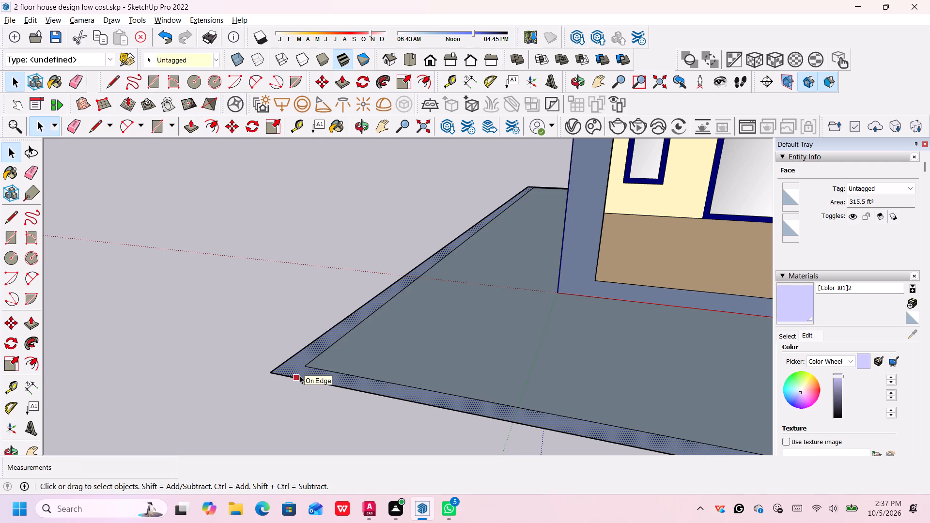
{"action": "key", "text": "space"}
{"action": "key", "text": "space"}
{"action": "key", "text": "space"}
{"action": "key", "text": "space"}
Examine the base's border strip around the front corner and along the house front.
{"action": "scroll", "coordinate": [304, 387], "scroll_direction": "down", "scroll_amount": 3}
{"action": "scroll", "coordinate": [307, 396], "scroll_direction": "up", "scroll_amount": 6}
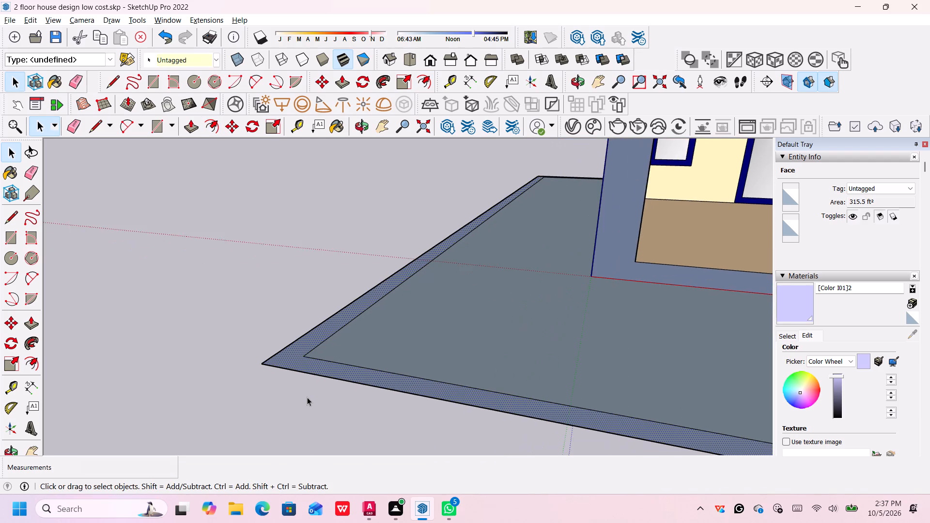
{"action": "scroll", "coordinate": [311, 389], "scroll_direction": "down", "scroll_amount": 9}
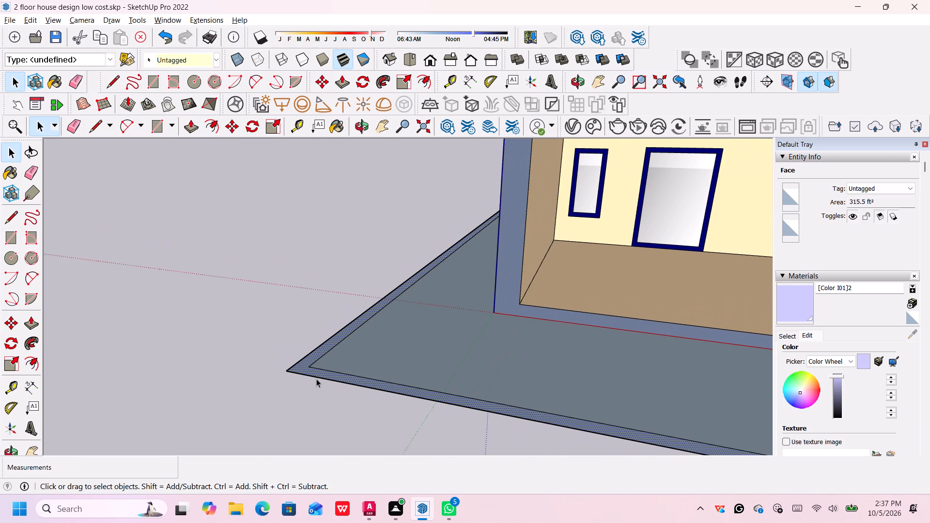
{"action": "scroll", "coordinate": [348, 379], "scroll_direction": "down", "scroll_amount": 5}
{"action": "scroll", "coordinate": [483, 400], "scroll_direction": "down", "scroll_amount": 5}
{"action": "scroll", "coordinate": [604, 396], "scroll_direction": "up", "scroll_amount": 1}
{"action": "scroll", "coordinate": [631, 422], "scroll_direction": "down", "scroll_amount": 3}
{"action": "middle_click_drag", "start_coordinate": [631, 416], "coordinate": [640, 443]}
{"action": "scroll", "coordinate": [634, 423], "scroll_direction": "down", "scroll_amount": 8}
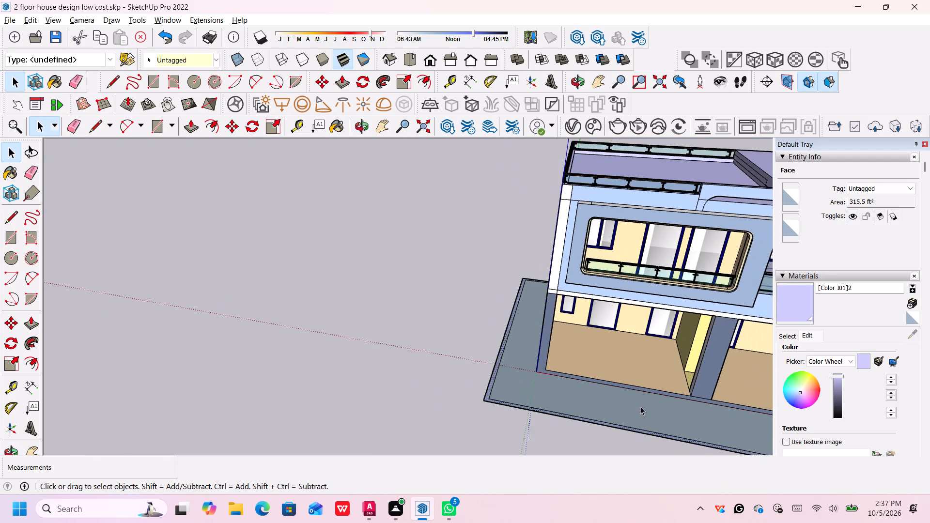
{"action": "scroll", "coordinate": [640, 406], "scroll_direction": "down", "scroll_amount": 1}
{"action": "middle_click", "coordinate": [650, 399]}
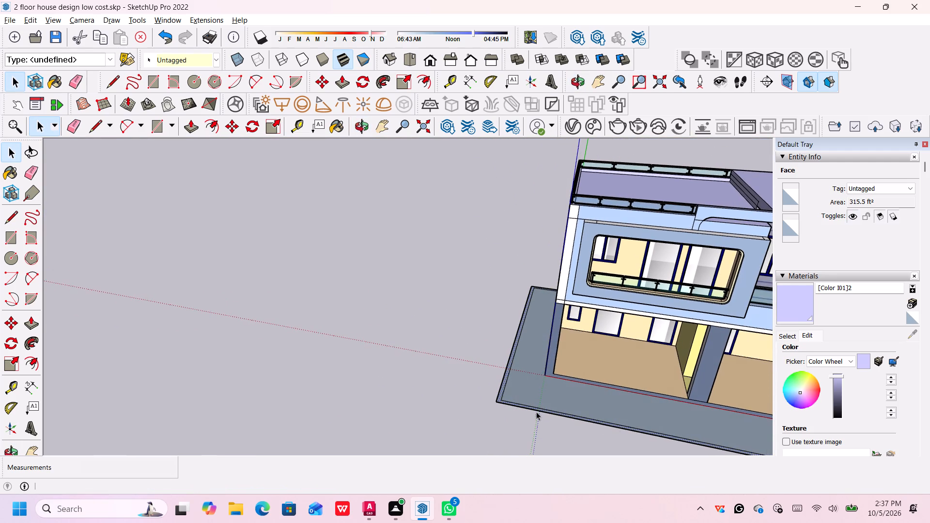
Draw a 1' line across the front border strip, in line with the inner base corner of the house's front end wall.
{"action": "scroll", "coordinate": [660, 413], "scroll_direction": "down", "scroll_amount": 4}
{"action": "scroll", "coordinate": [659, 406], "scroll_direction": "up", "scroll_amount": 1}
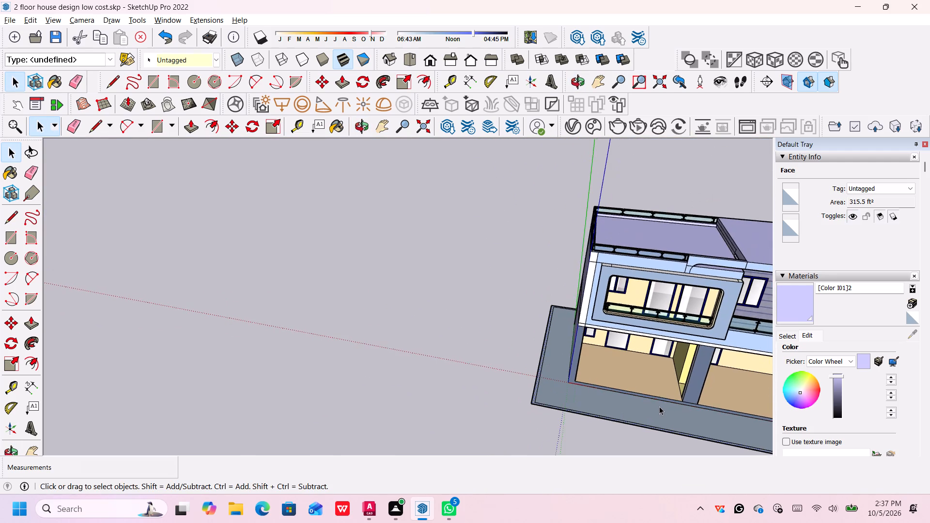
{"action": "middle_click_drag", "start_coordinate": [659, 406], "coordinate": [645, 397]}
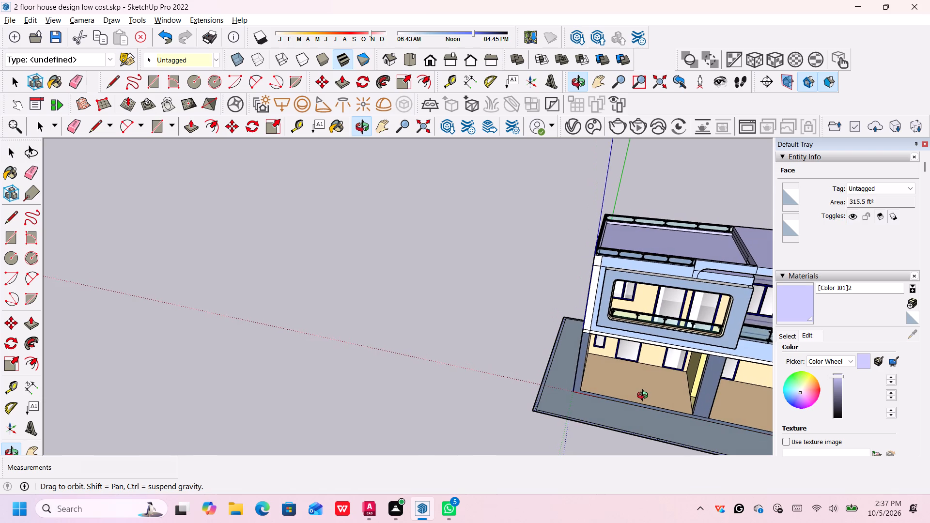
{"action": "middle_click_drag", "start_coordinate": [645, 397], "coordinate": [255, 314]}
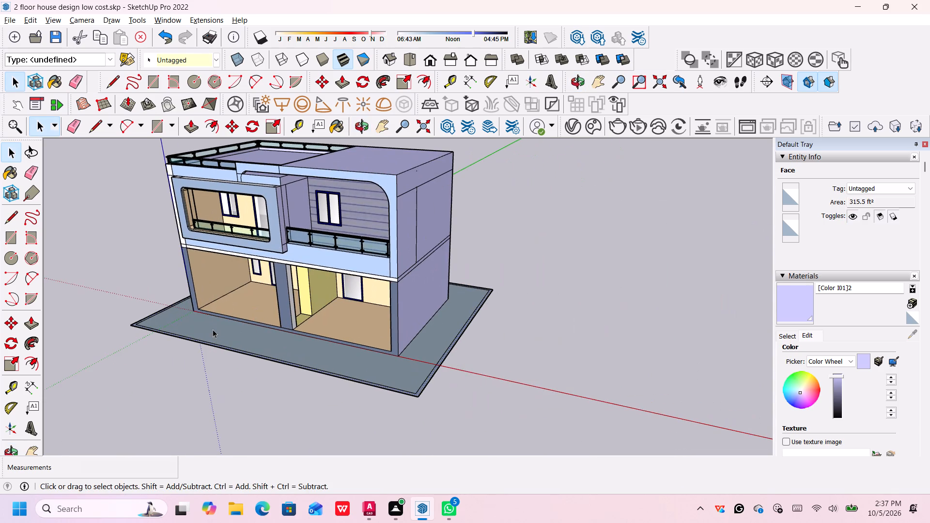
{"action": "scroll", "coordinate": [213, 329], "scroll_direction": "up", "scroll_amount": 7}
{"action": "middle_click_drag", "start_coordinate": [201, 343], "coordinate": [299, 354]}
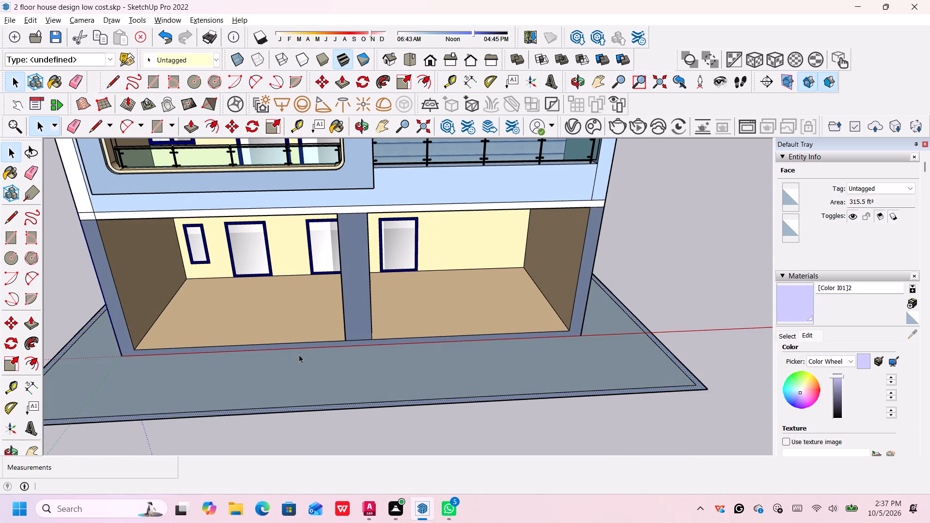
{"action": "scroll", "coordinate": [145, 397], "scroll_direction": "down", "scroll_amount": 3}
{"action": "middle_click_drag", "start_coordinate": [150, 393], "coordinate": [172, 392]}
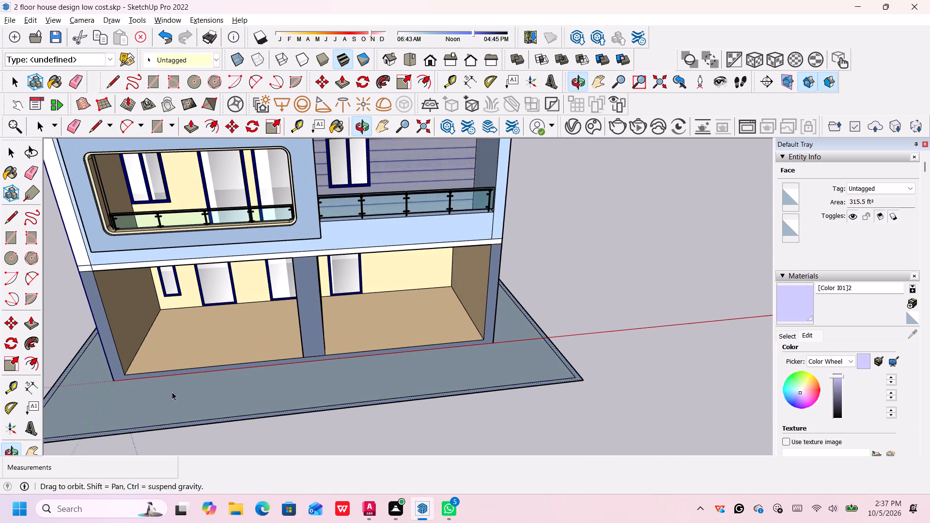
{"action": "key", "text": "l"}
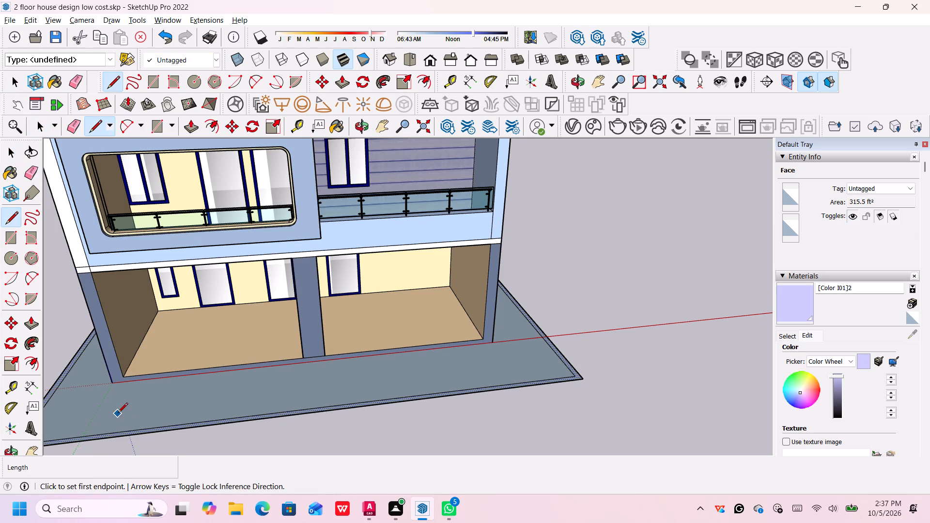
{"action": "key", "text": "Return"}
{"action": "left_click", "coordinate": [95, 435]}
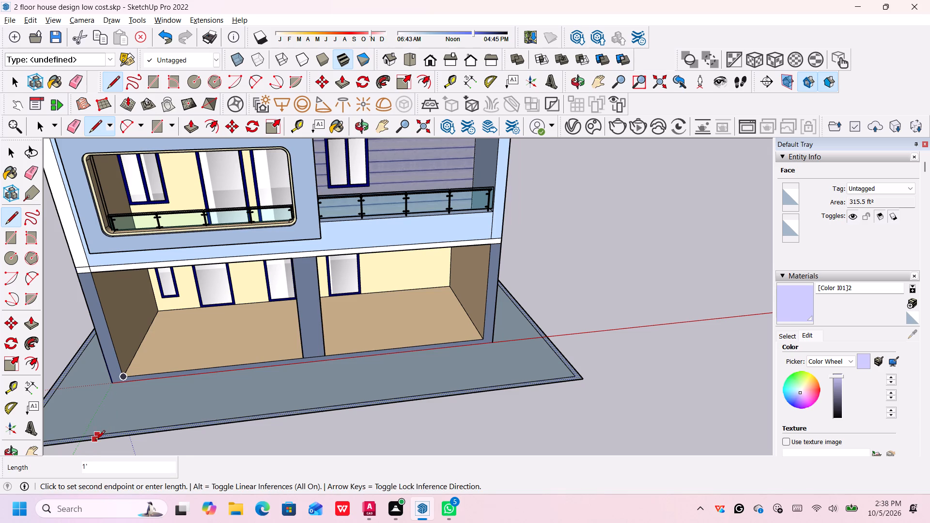
{"action": "left_click", "coordinate": [95, 441]}
{"action": "scroll", "coordinate": [95, 442], "scroll_direction": "up", "scroll_amount": 20}
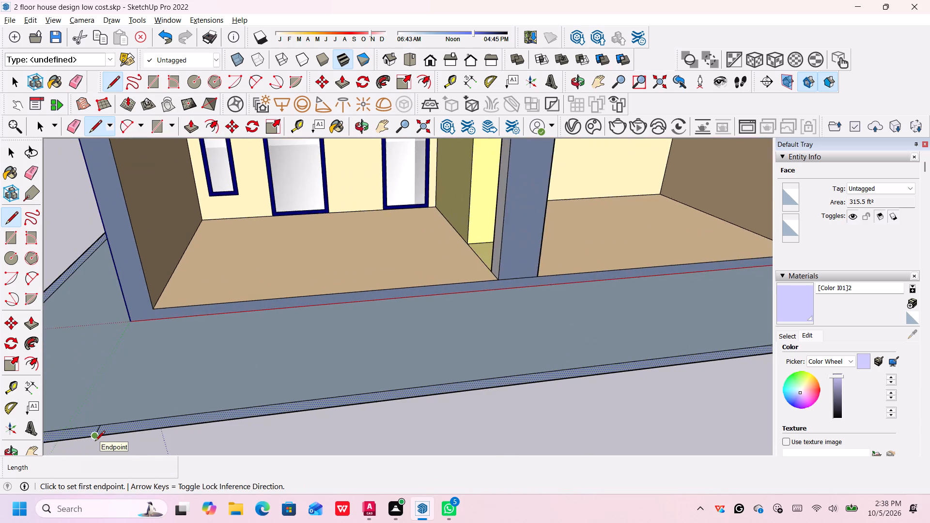
{"action": "scroll", "coordinate": [95, 442], "scroll_direction": "up", "scroll_amount": 10}
{"action": "left_click", "coordinate": [96, 438]}
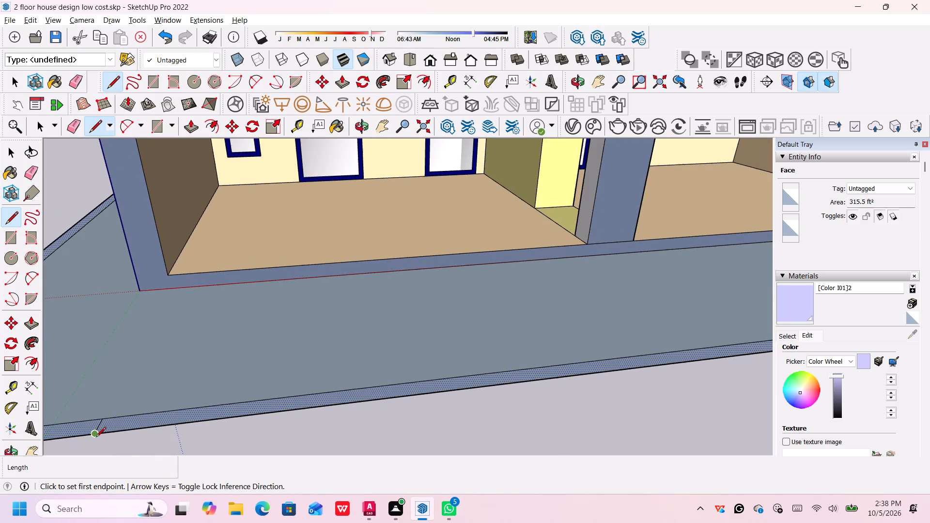
{"action": "key", "text": "space"}
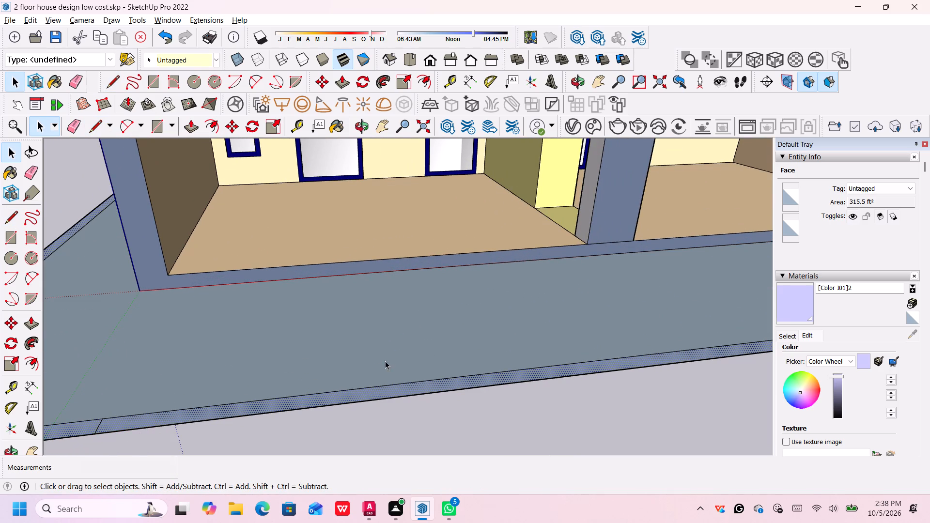
Draw a second 1' line across the front border strip, in line with the central column's near edge, marking the gateway's other side.
{"action": "scroll", "coordinate": [606, 306], "scroll_direction": "down", "scroll_amount": 2}
{"action": "middle_click_drag", "start_coordinate": [606, 299], "coordinate": [590, 295]}
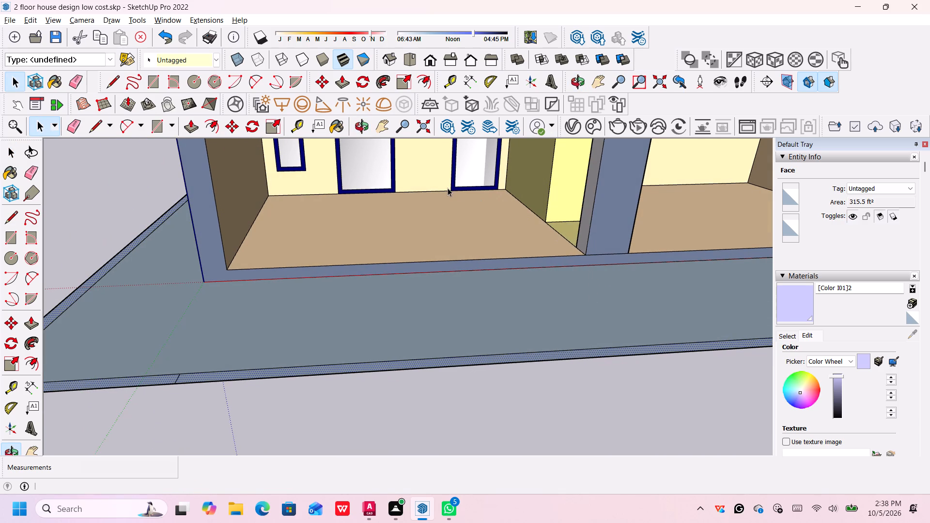
{"action": "key", "text": "l"}
{"action": "key", "text": "Return"}
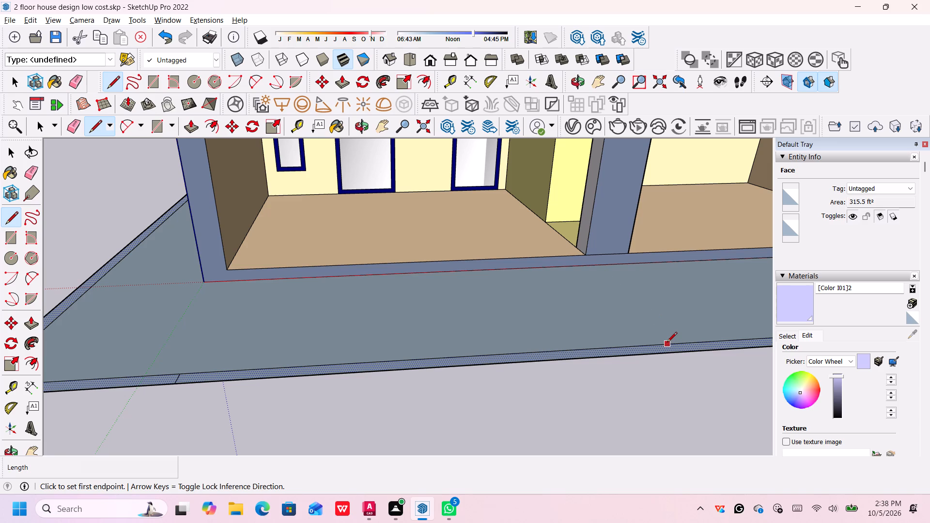
{"action": "middle_click_drag", "start_coordinate": [236, 426], "coordinate": [221, 354]}
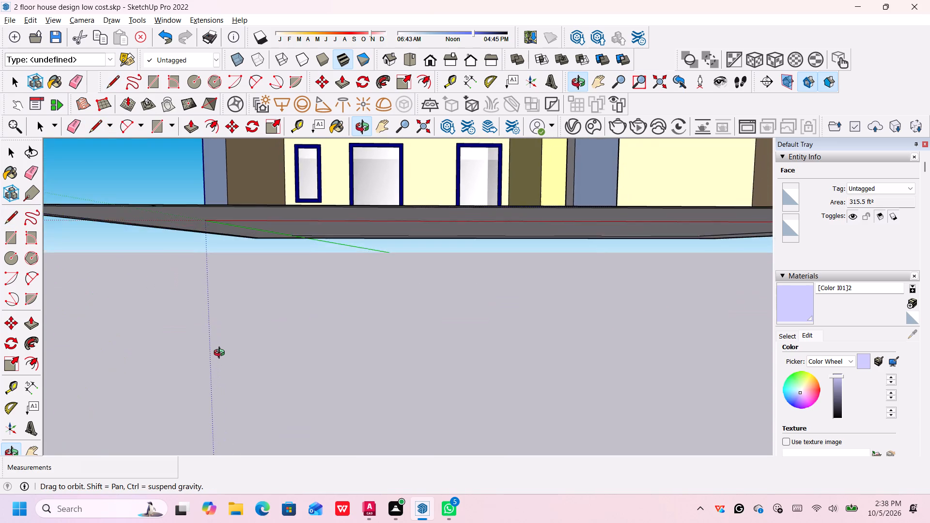
{"action": "middle_click_drag", "start_coordinate": [221, 354], "coordinate": [252, 422]}
{"action": "scroll", "coordinate": [254, 415], "scroll_direction": "up", "scroll_amount": 1}
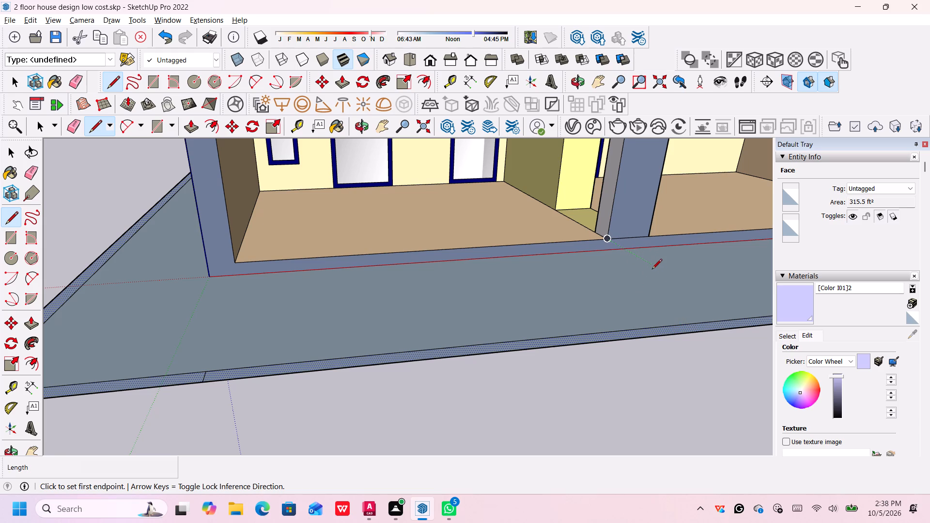
{"action": "scroll", "coordinate": [692, 312], "scroll_direction": "down", "scroll_amount": 2}
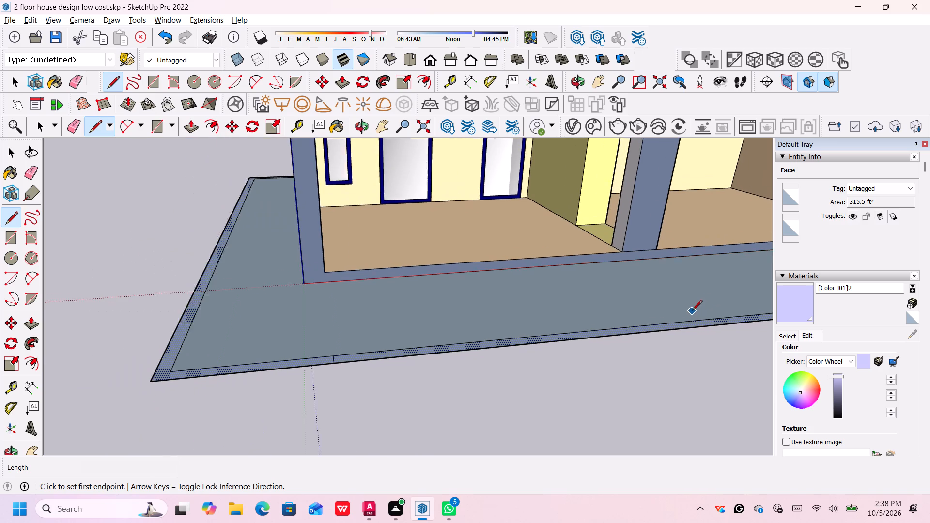
{"action": "scroll", "coordinate": [692, 311], "scroll_direction": "down", "scroll_amount": 2}
{"action": "middle_click_drag", "start_coordinate": [695, 304], "coordinate": [649, 301]}
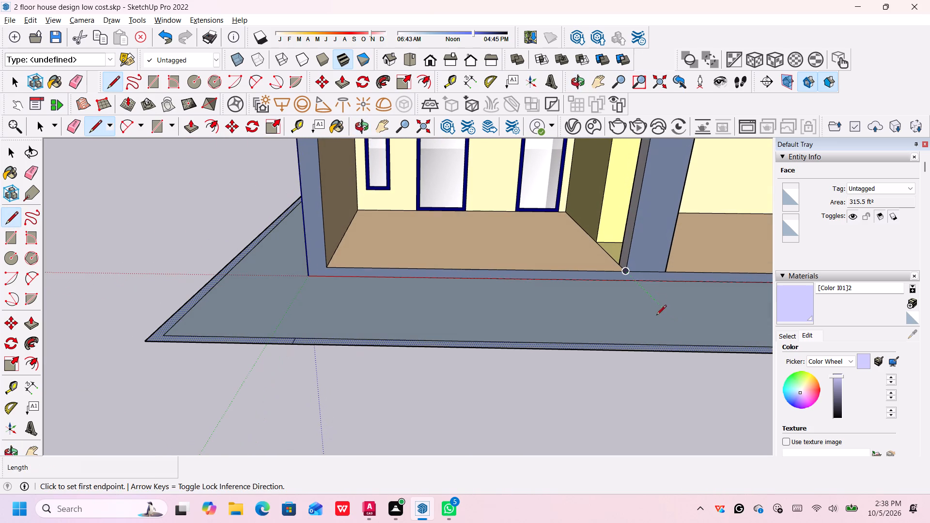
{"action": "middle_click_drag", "start_coordinate": [697, 346], "coordinate": [660, 326]}
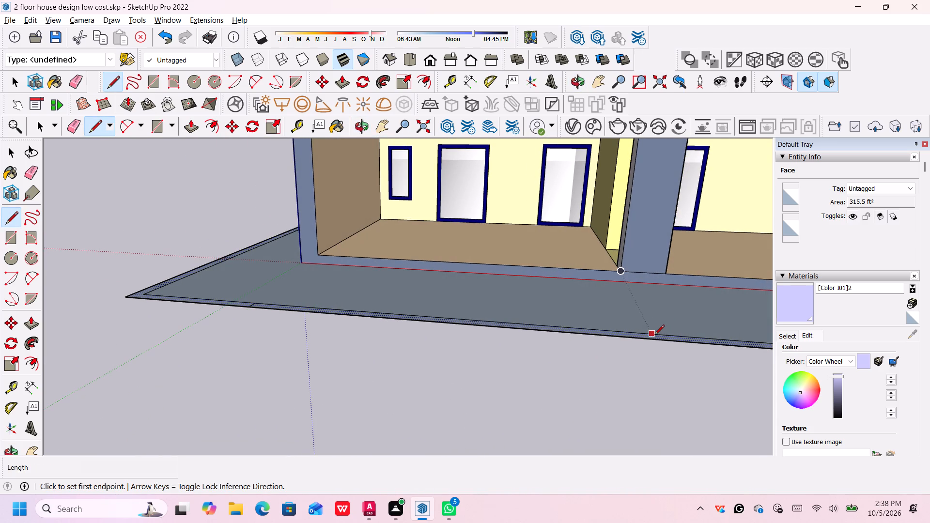
{"action": "left_click", "coordinate": [651, 335]}
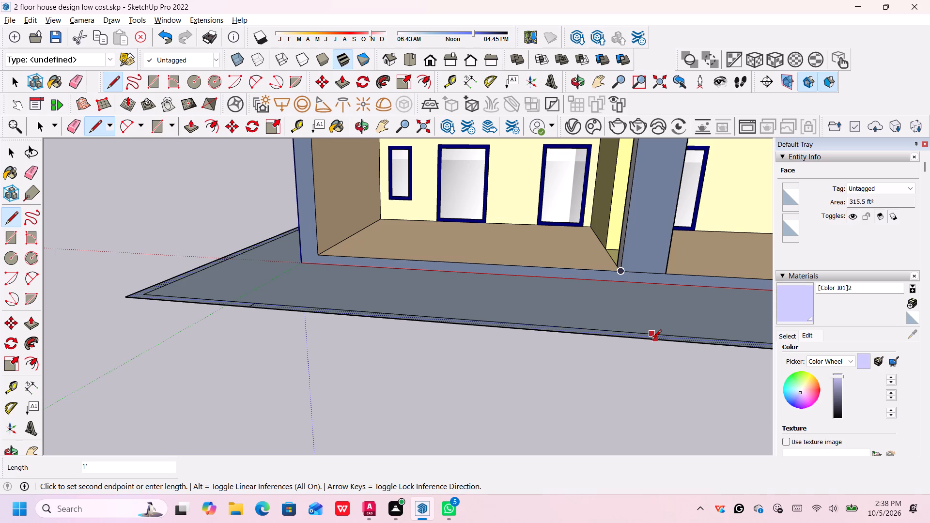
{"action": "left_click", "coordinate": [654, 342]}
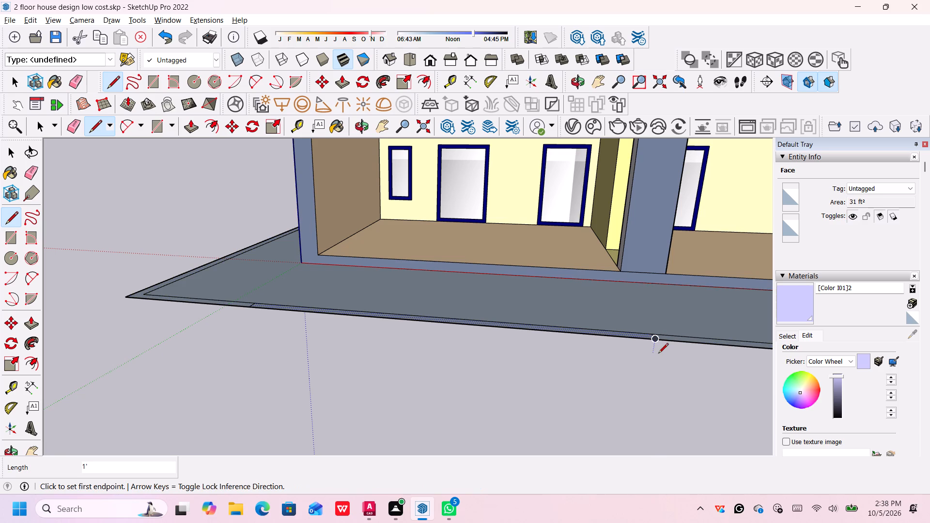
{"action": "key", "text": "space"}
Push/Pull the border strip outside the gateway section up 12' to form the perimeter wall.
{"action": "scroll", "coordinate": [557, 312], "scroll_direction": "down", "scroll_amount": 1}
{"action": "middle_click_drag", "start_coordinate": [354, 318], "coordinate": [381, 330]}
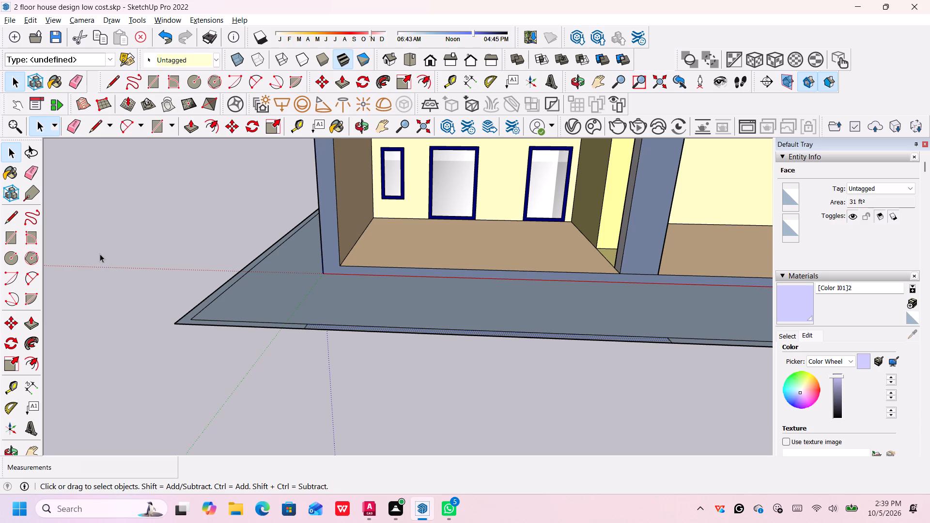
{"action": "key", "text": "p"}
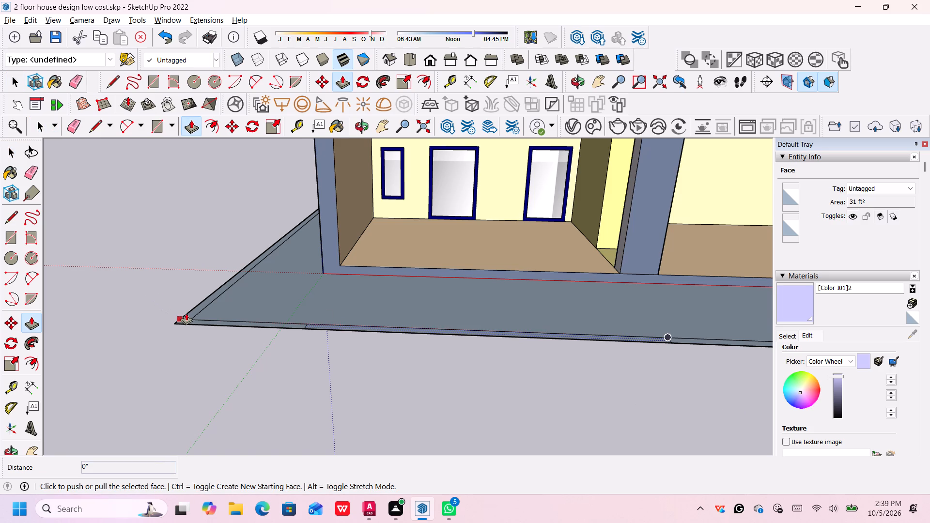
{"action": "scroll", "coordinate": [186, 313], "scroll_direction": "up", "scroll_amount": 6}
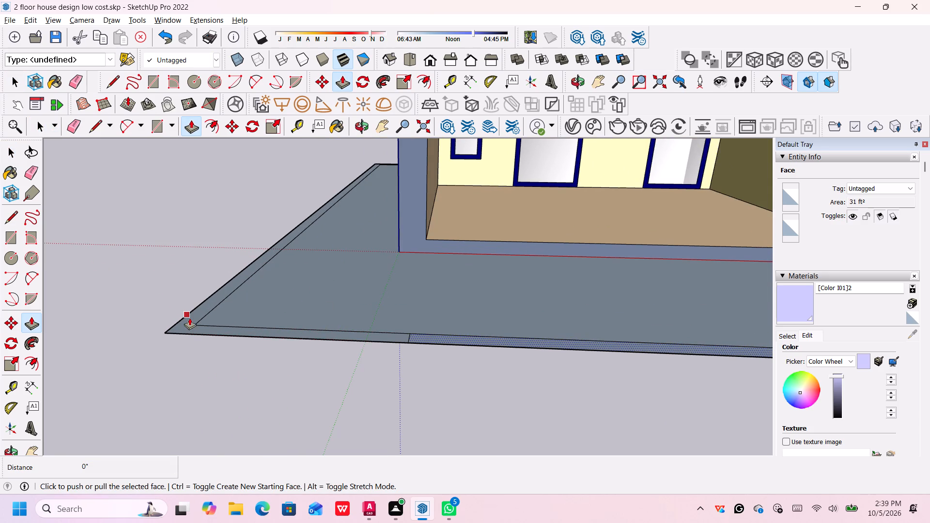
{"action": "scroll", "coordinate": [189, 318], "scroll_direction": "up", "scroll_amount": 13}
{"action": "key", "text": "space"}
{"action": "left_click", "coordinate": [187, 328]}
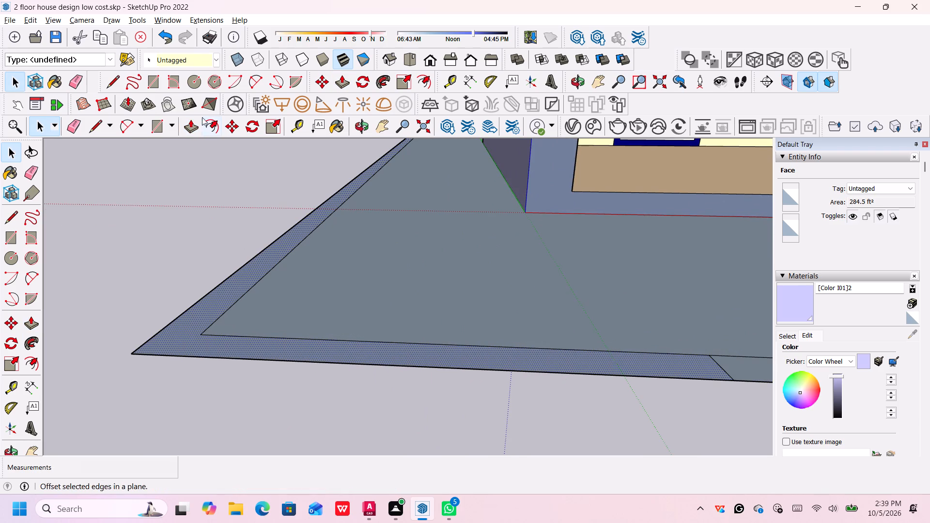
{"action": "left_click", "coordinate": [188, 130]}
{"action": "left_click", "coordinate": [202, 312]}
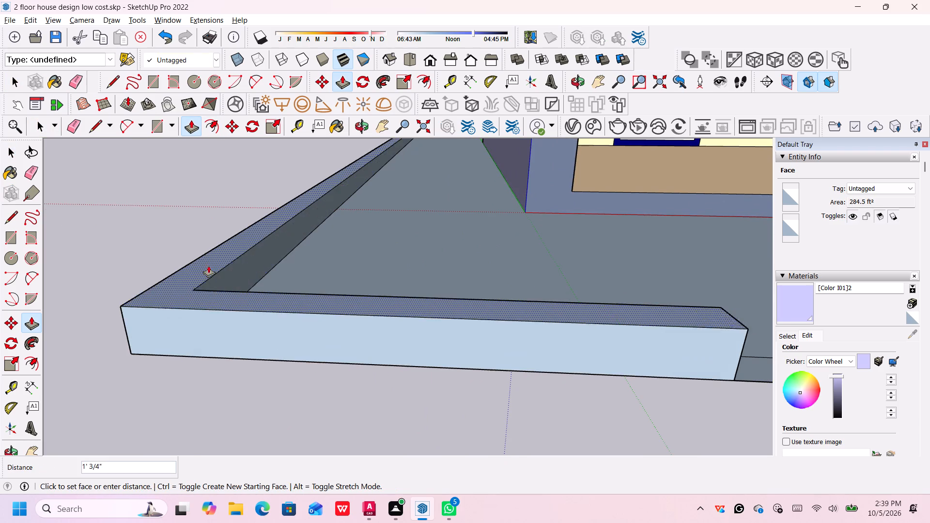
{"action": "scroll", "coordinate": [232, 227], "scroll_direction": "down", "scroll_amount": 6}
{"action": "scroll", "coordinate": [232, 227], "scroll_direction": "down", "scroll_amount": 20}
{"action": "scroll", "coordinate": [232, 227], "scroll_direction": "down", "scroll_amount": 5}
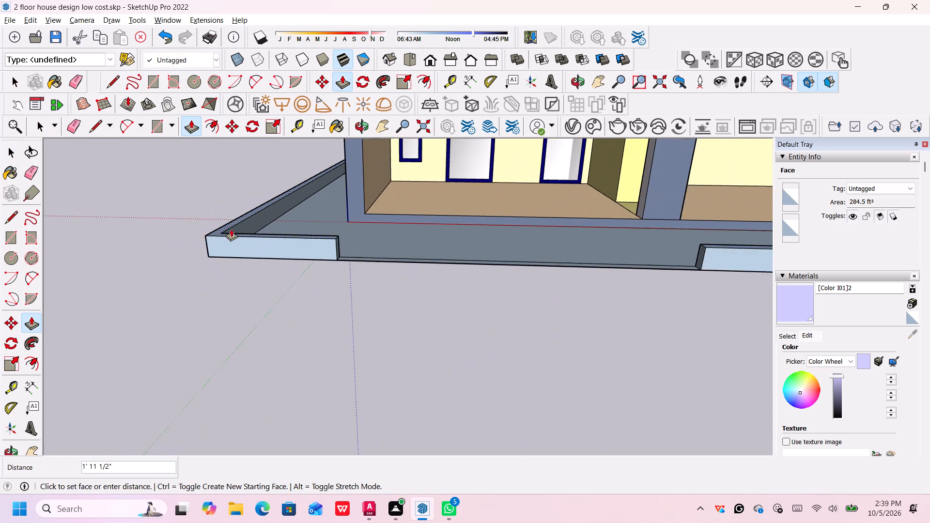
{"action": "scroll", "coordinate": [231, 229], "scroll_direction": "down", "scroll_amount": 7}
{"action": "scroll", "coordinate": [308, 158], "scroll_direction": "down", "scroll_amount": 3}
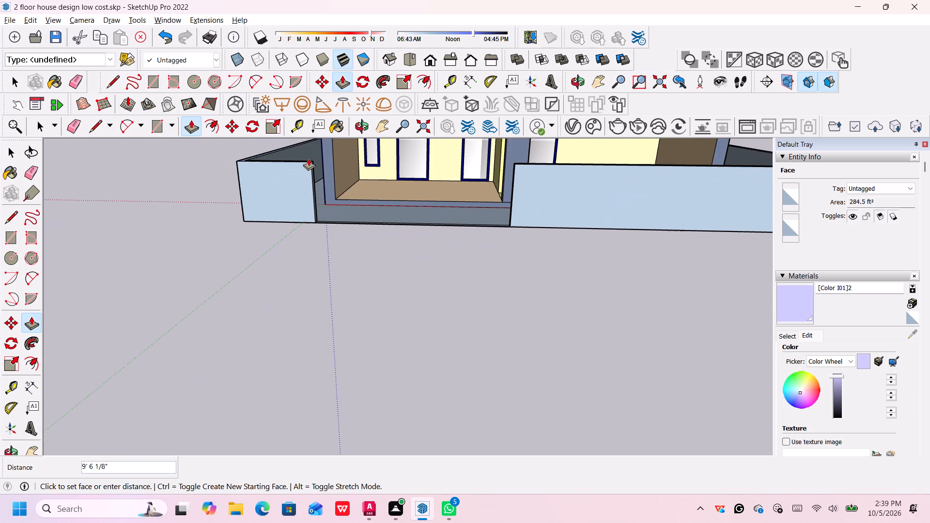
{"action": "type", "text": "12'"}
{"action": "key", "text": "Return"}
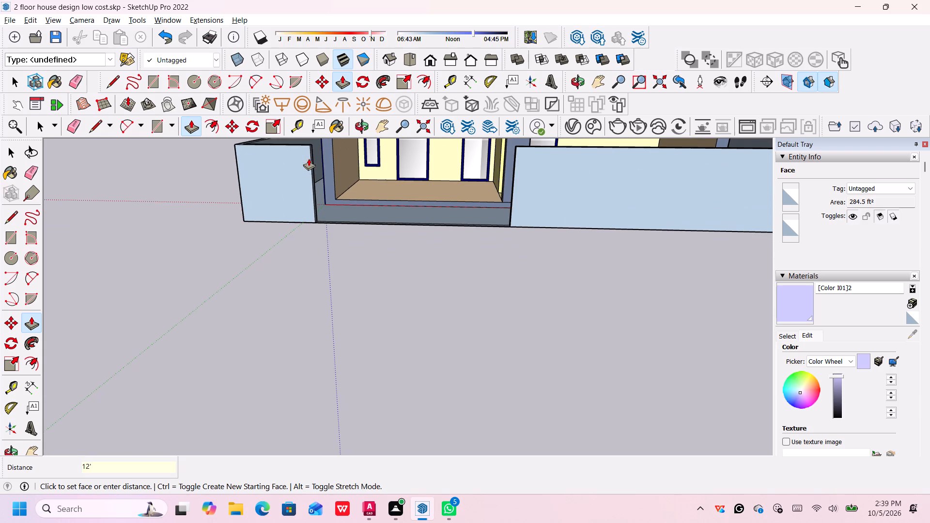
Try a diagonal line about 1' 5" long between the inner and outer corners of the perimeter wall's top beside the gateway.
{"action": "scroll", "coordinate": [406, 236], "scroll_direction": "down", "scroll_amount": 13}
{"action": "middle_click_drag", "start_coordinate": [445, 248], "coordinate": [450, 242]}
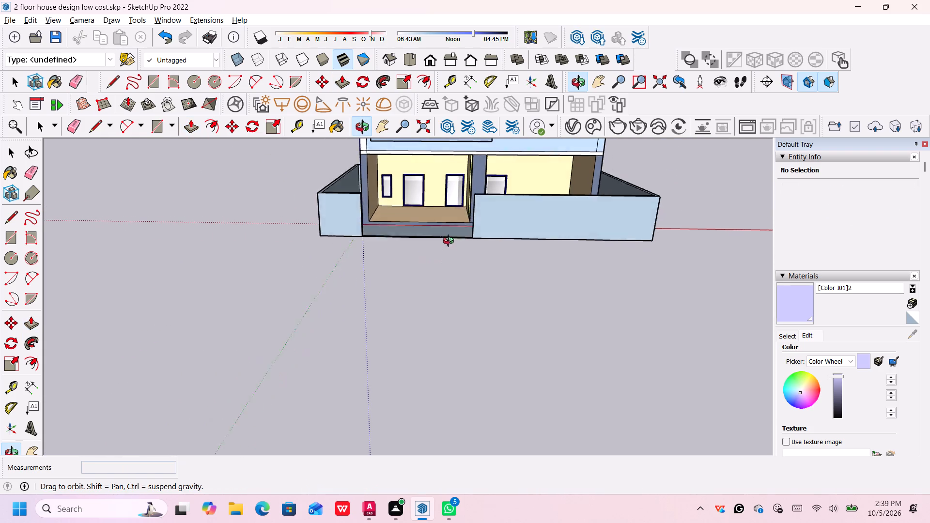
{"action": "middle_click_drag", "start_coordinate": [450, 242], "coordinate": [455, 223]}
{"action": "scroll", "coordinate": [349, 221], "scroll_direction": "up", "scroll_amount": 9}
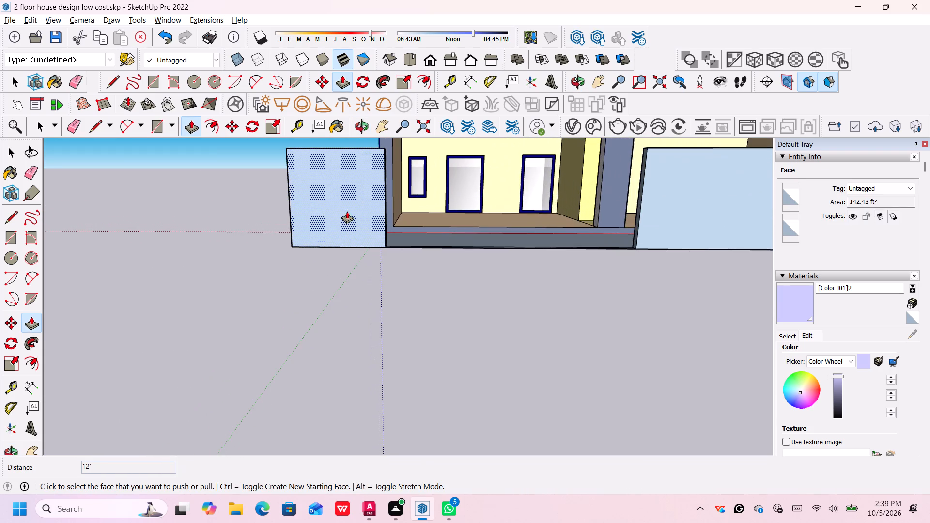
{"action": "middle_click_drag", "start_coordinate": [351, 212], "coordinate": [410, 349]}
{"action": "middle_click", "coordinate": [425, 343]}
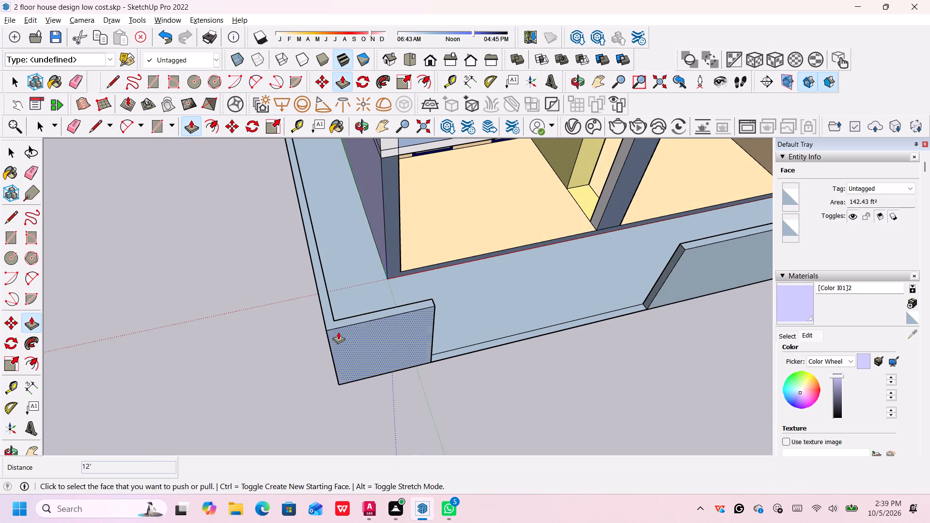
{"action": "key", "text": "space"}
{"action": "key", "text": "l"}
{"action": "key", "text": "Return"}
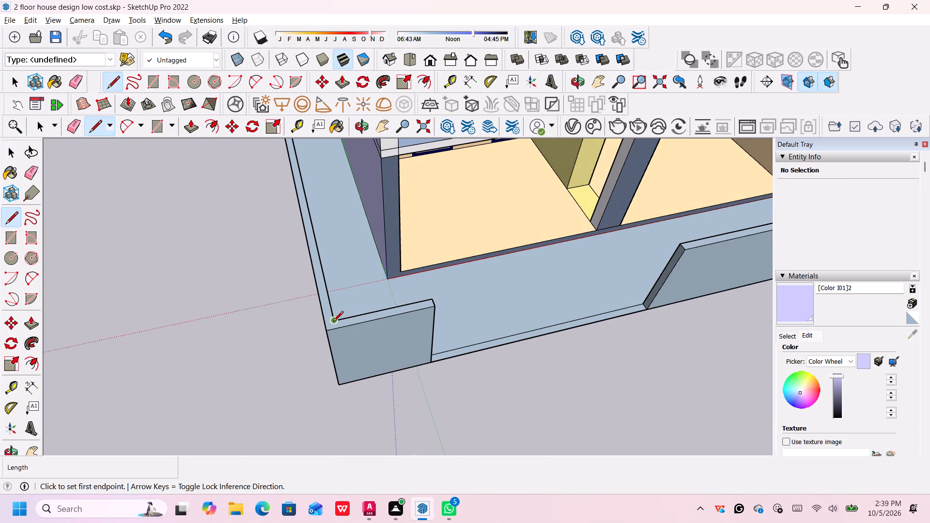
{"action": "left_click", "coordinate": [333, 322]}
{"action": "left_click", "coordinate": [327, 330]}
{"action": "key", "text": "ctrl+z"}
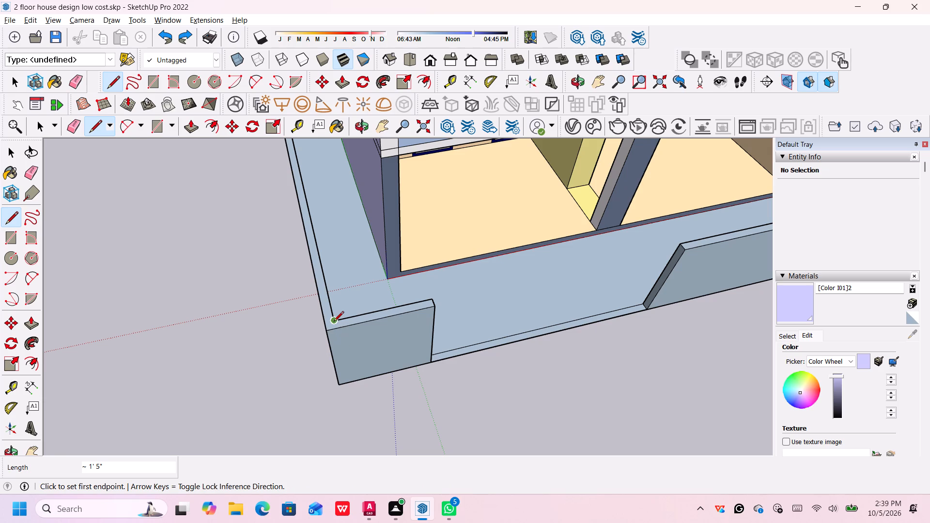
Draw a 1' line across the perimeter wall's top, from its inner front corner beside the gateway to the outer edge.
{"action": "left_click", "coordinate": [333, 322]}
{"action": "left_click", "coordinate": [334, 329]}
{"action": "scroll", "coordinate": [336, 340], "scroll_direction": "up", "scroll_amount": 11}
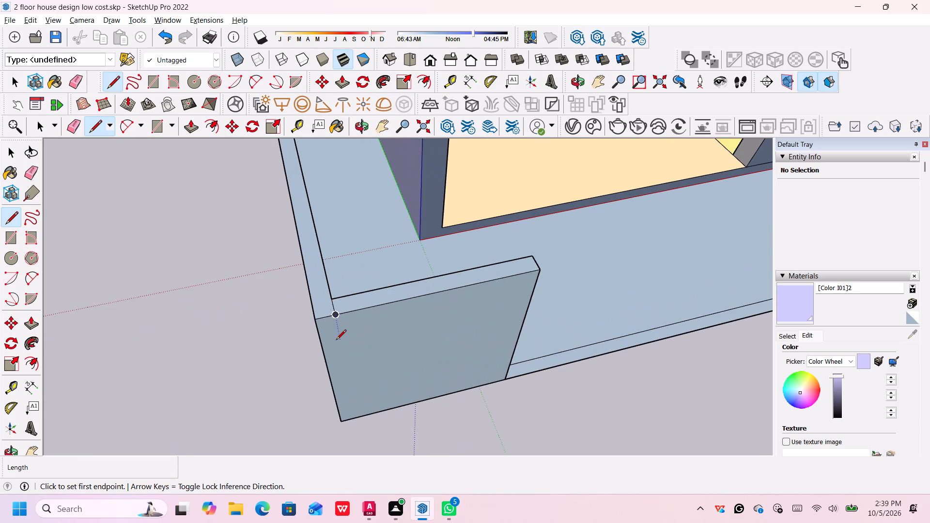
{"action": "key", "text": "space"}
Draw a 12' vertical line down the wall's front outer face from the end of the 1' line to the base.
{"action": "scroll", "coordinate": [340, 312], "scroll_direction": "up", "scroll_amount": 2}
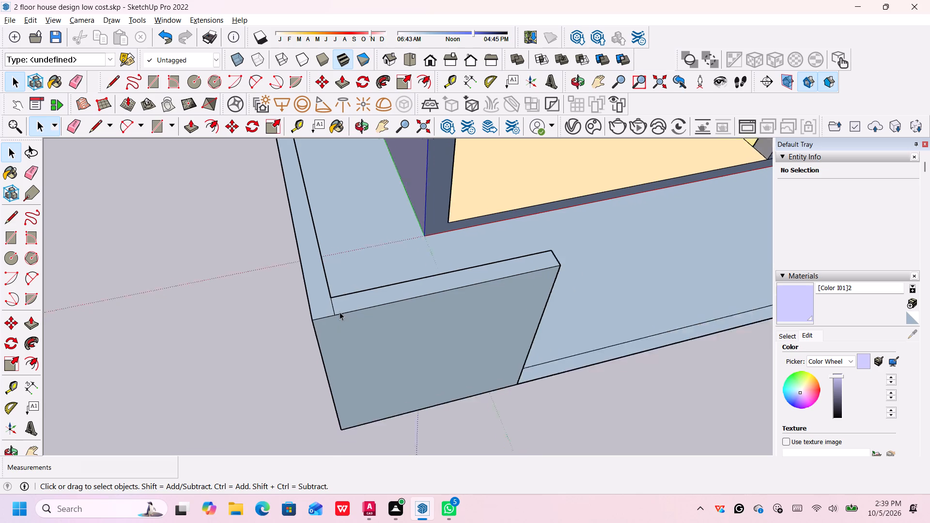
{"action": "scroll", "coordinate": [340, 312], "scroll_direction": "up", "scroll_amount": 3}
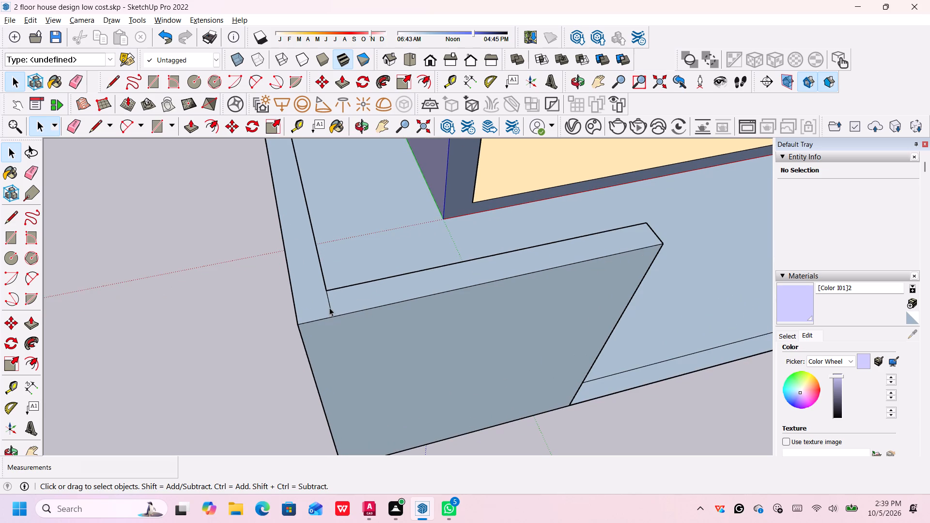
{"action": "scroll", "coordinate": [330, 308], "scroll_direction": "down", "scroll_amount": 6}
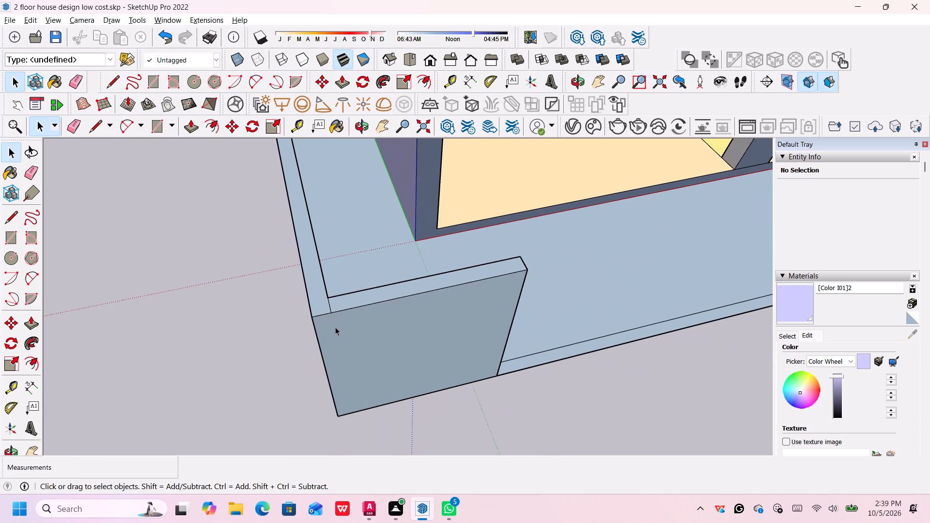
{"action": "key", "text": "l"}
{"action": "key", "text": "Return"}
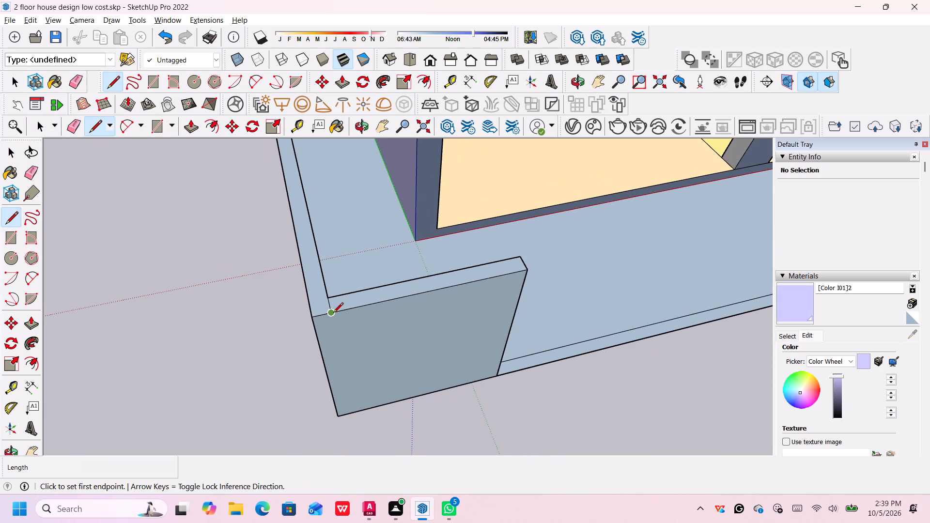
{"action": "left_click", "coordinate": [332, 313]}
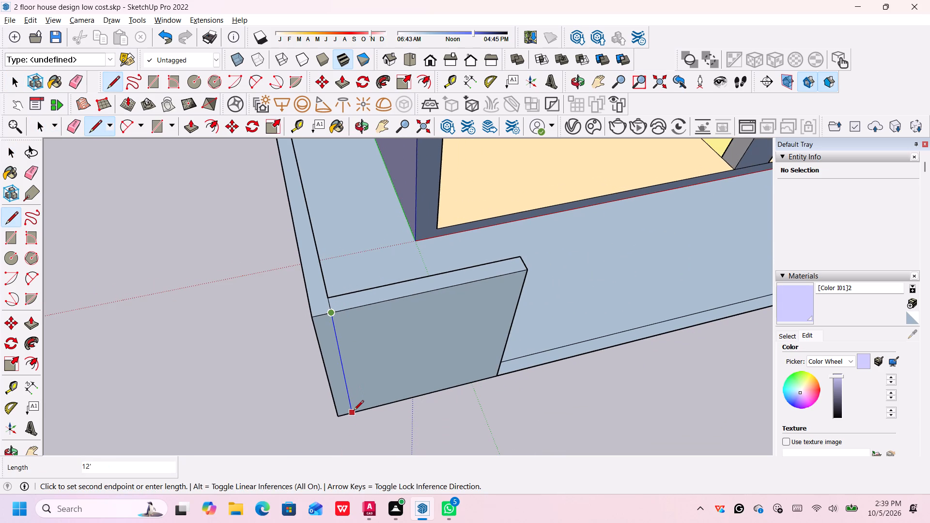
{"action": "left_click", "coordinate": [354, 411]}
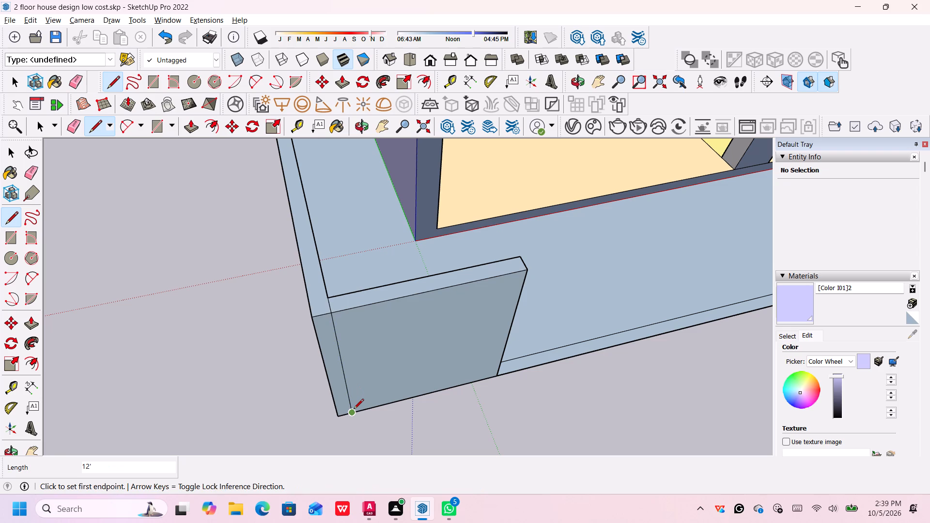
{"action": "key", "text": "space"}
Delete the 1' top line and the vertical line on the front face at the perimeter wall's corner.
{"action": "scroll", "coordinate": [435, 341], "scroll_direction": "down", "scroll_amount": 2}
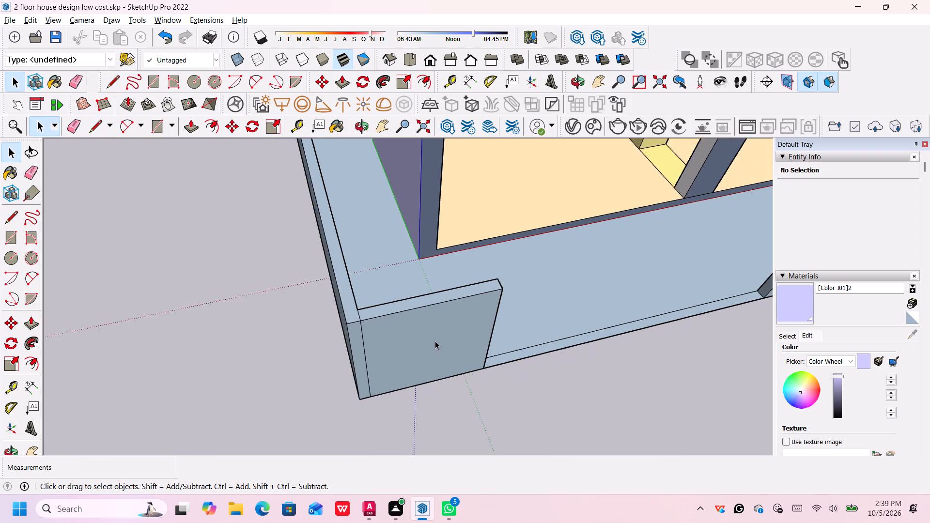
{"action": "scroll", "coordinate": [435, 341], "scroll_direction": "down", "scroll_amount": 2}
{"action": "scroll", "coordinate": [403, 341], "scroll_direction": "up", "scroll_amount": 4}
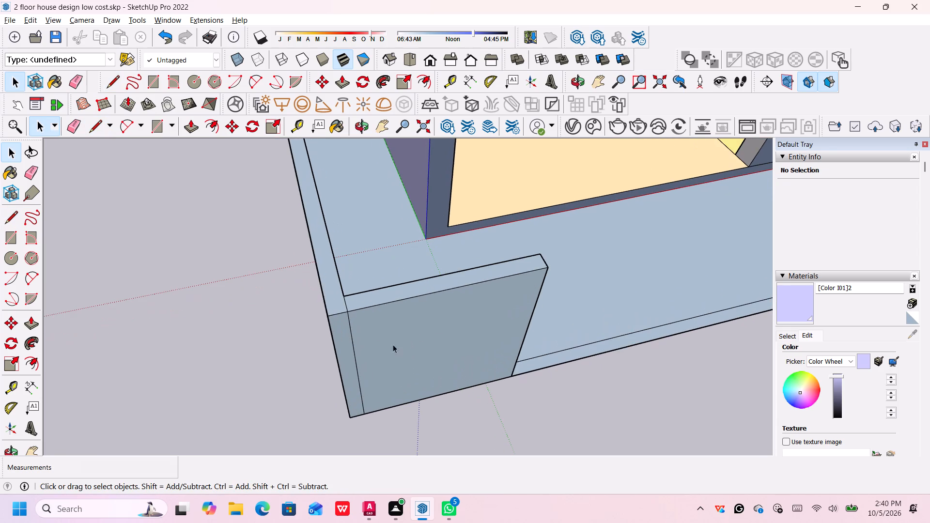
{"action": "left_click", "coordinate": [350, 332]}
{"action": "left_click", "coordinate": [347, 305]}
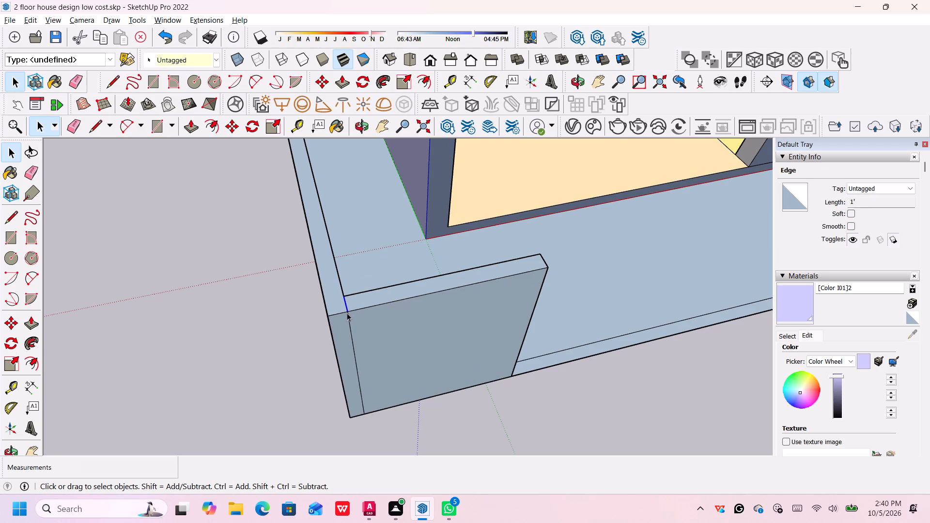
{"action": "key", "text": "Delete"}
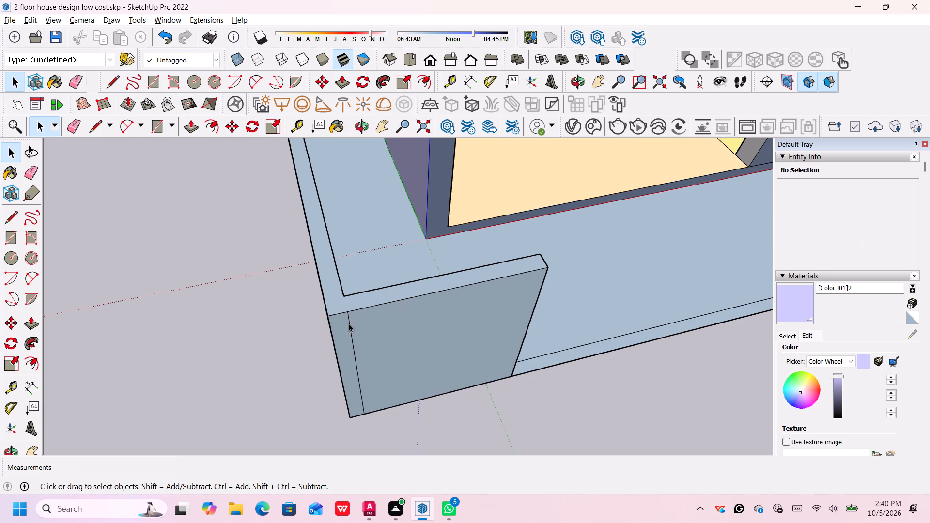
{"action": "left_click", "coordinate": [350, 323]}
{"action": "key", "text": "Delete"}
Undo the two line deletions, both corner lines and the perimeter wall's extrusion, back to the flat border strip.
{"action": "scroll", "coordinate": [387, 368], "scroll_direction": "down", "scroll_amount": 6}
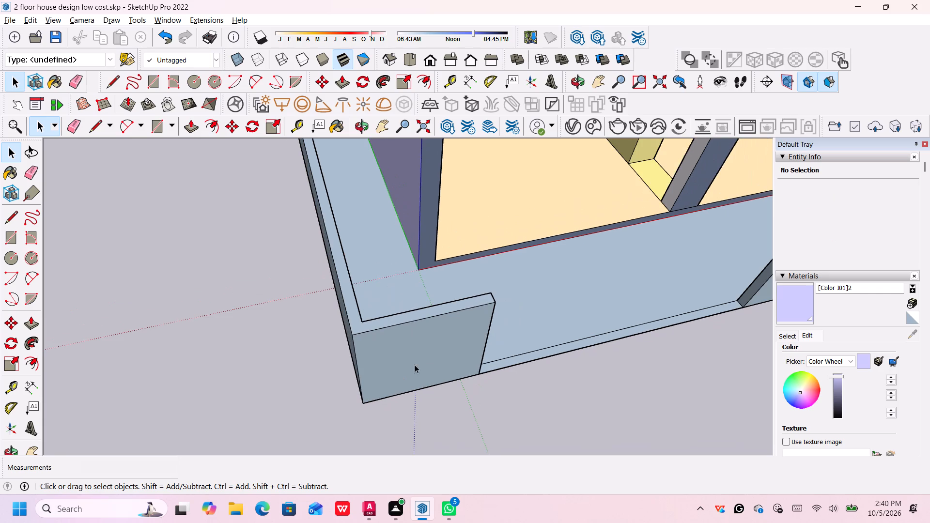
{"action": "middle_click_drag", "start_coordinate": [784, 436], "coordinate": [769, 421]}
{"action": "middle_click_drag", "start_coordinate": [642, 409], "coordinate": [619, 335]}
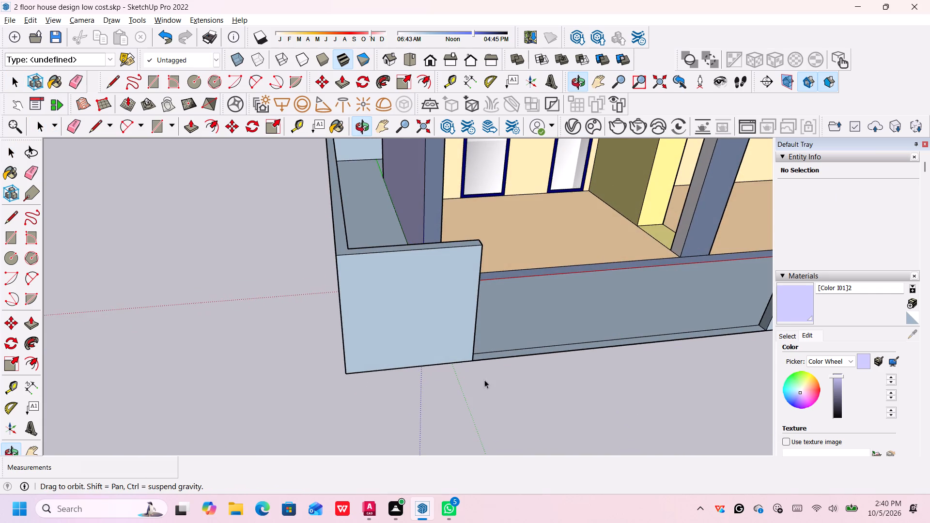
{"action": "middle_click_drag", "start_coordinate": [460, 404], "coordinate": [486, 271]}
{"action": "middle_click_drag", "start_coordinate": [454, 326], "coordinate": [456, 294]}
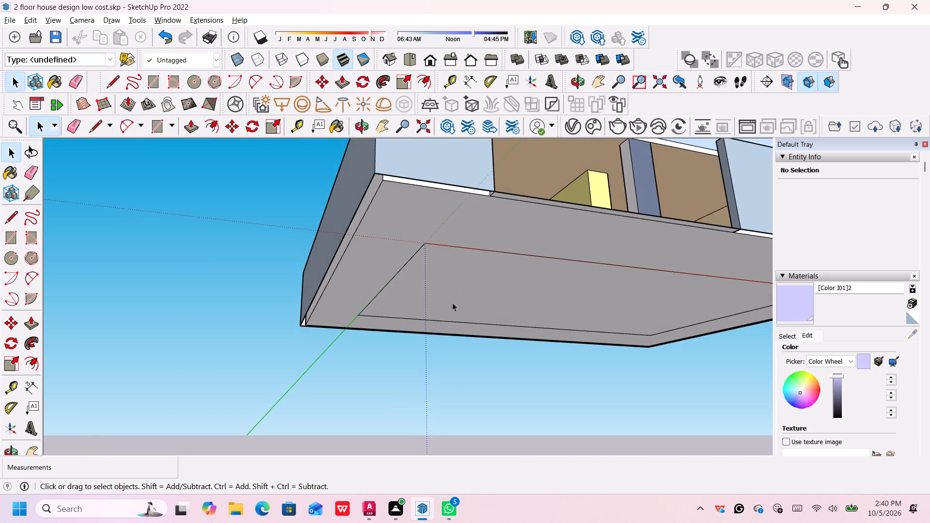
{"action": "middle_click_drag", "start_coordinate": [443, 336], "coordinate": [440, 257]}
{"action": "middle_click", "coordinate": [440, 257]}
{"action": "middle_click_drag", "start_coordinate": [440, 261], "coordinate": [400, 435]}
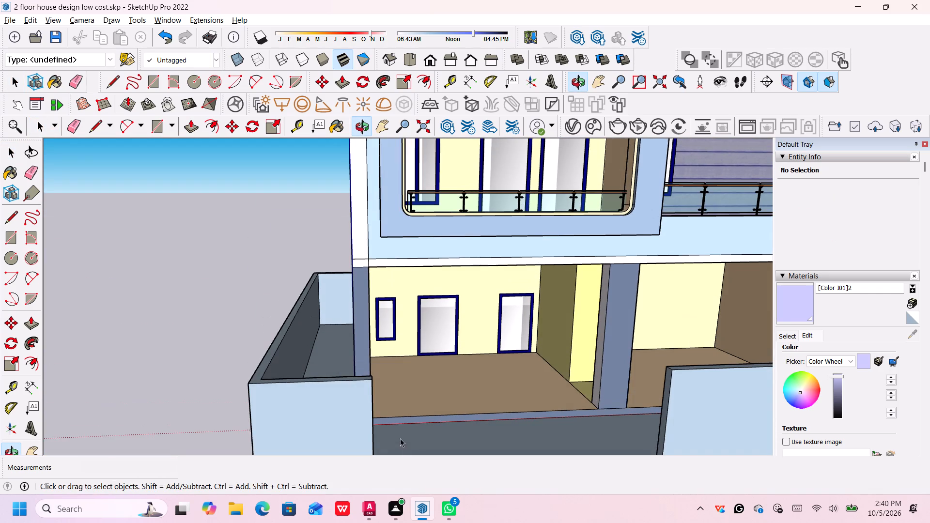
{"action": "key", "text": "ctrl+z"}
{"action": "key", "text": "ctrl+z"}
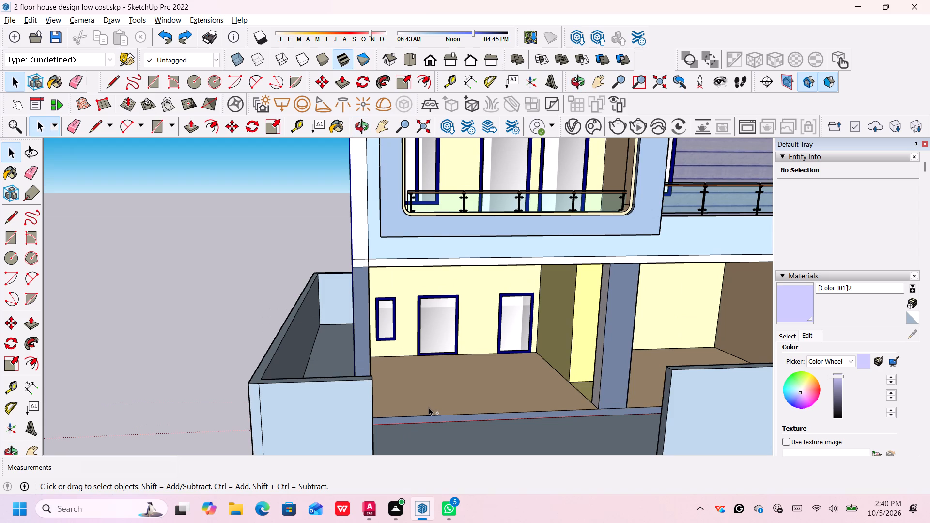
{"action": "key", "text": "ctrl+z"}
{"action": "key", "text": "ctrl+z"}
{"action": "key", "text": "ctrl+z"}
Push/Pull the border strip outside the gateway section up 12' to form the perimeter wall.
{"action": "scroll", "coordinate": [429, 407], "scroll_direction": "down", "scroll_amount": 6, "text": "ctrl"}
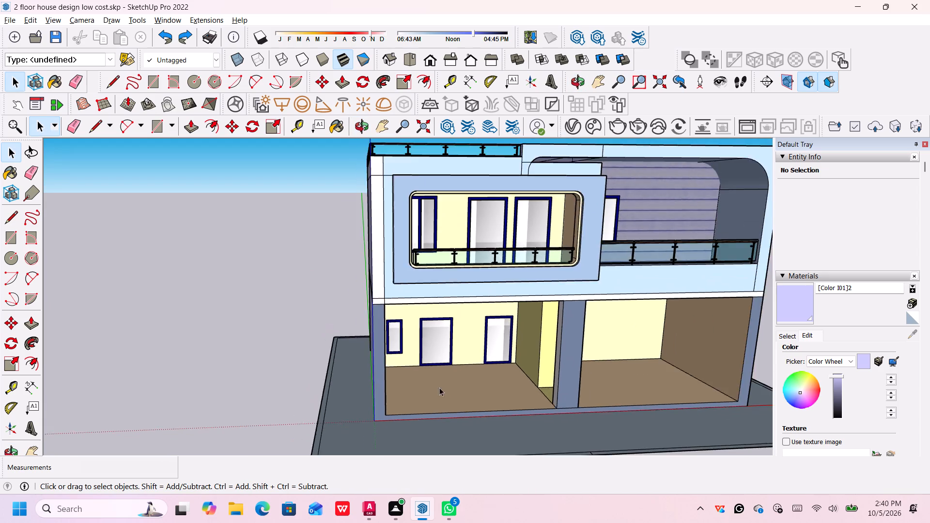
{"action": "scroll", "coordinate": [439, 387], "scroll_direction": "down", "scroll_amount": 8, "text": "ctrl"}
{"action": "middle_click_drag", "start_coordinate": [449, 431], "coordinate": [450, 463]}
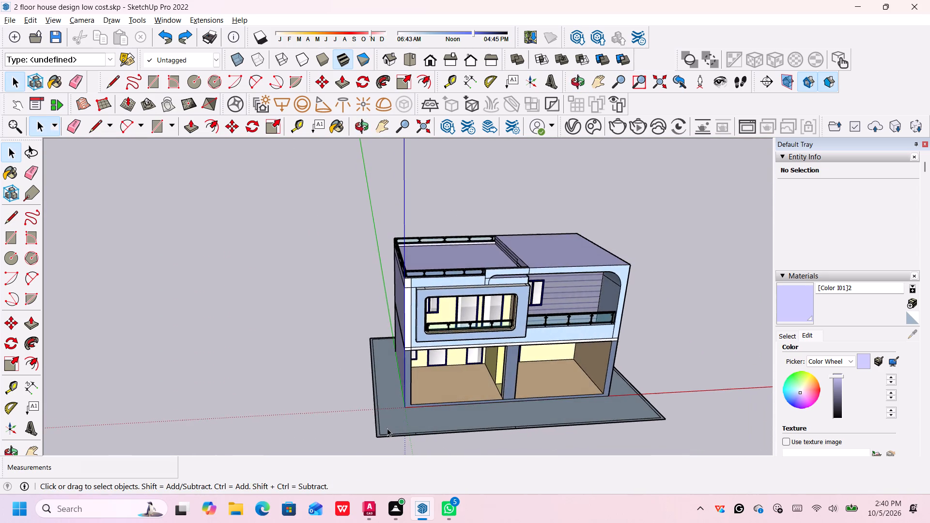
{"action": "scroll", "coordinate": [387, 428], "scroll_direction": "up", "scroll_amount": 11}
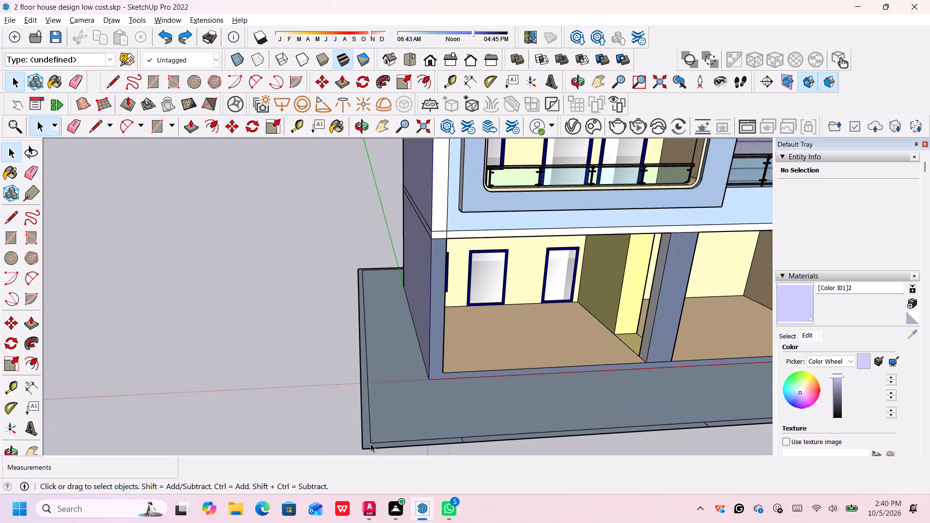
{"action": "scroll", "coordinate": [371, 444], "scroll_direction": "up", "scroll_amount": 3}
{"action": "key", "text": "p"}
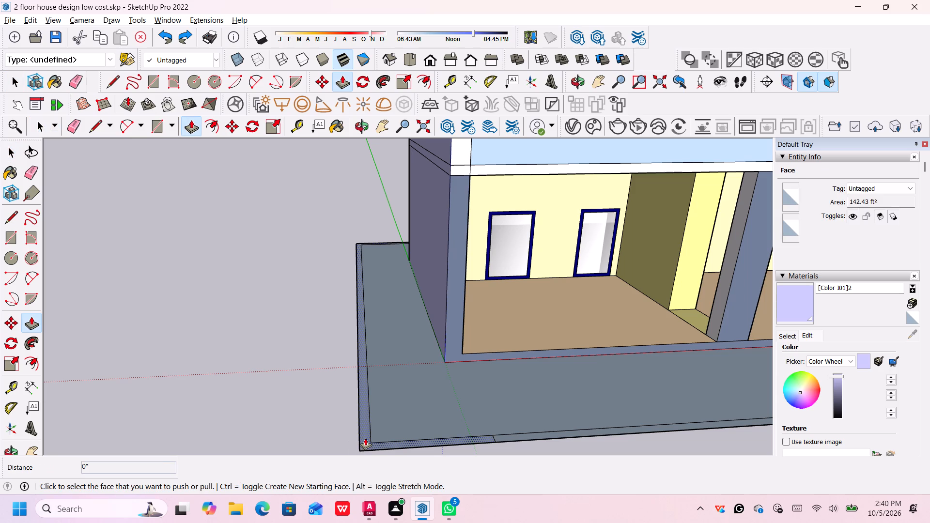
{"action": "left_click", "coordinate": [366, 438]}
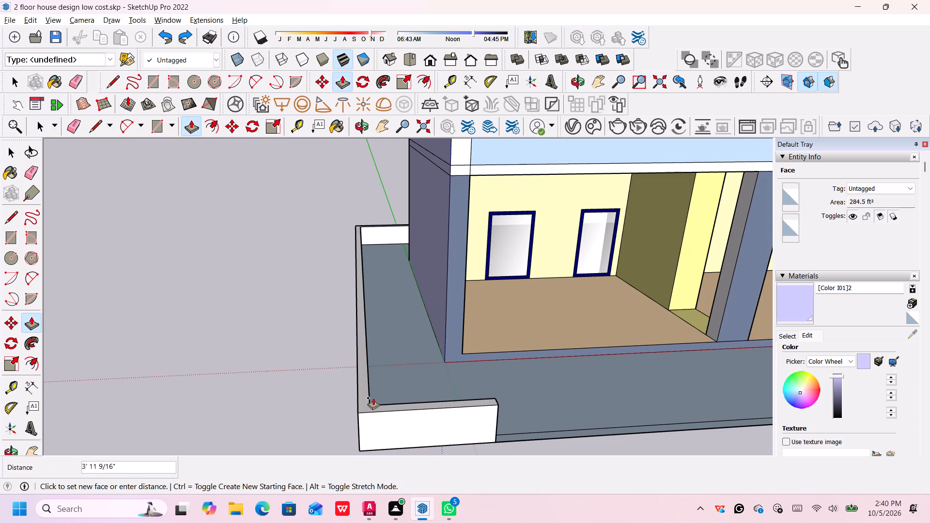
{"action": "scroll", "coordinate": [392, 333], "scroll_direction": "down", "scroll_amount": 2}
{"action": "type", "text": "12"}
{"action": "key", "text": "apostrophe"}
{"action": "key", "text": "Return"}
{"action": "scroll", "coordinate": [405, 350], "scroll_direction": "down", "scroll_amount": 6}
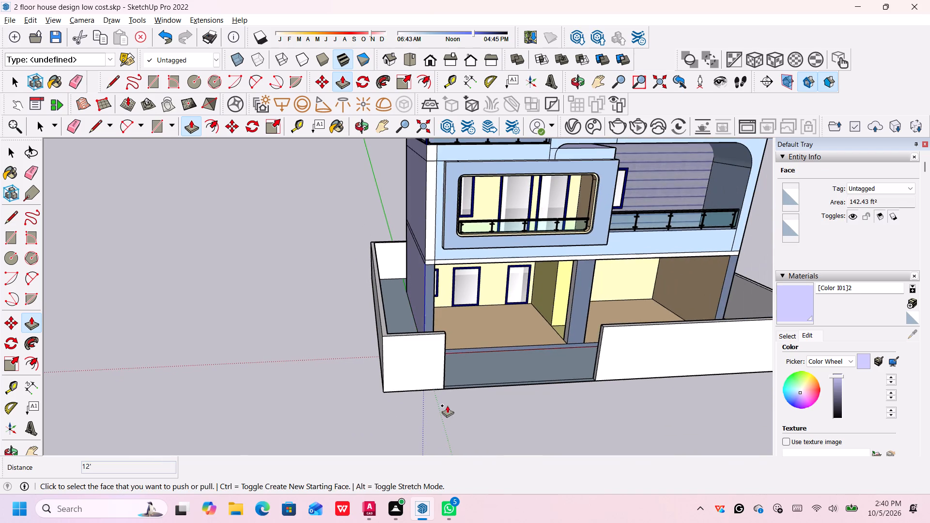
Examine the perimeter wall and the gateway opening from the front of the house.
{"action": "scroll", "coordinate": [504, 386], "scroll_direction": "down", "scroll_amount": 1}
{"action": "middle_click_drag", "start_coordinate": [532, 414], "coordinate": [497, 392]}
{"action": "scroll", "coordinate": [498, 394], "scroll_direction": "down", "scroll_amount": 1}
{"action": "scroll", "coordinate": [497, 376], "scroll_direction": "up", "scroll_amount": 2}
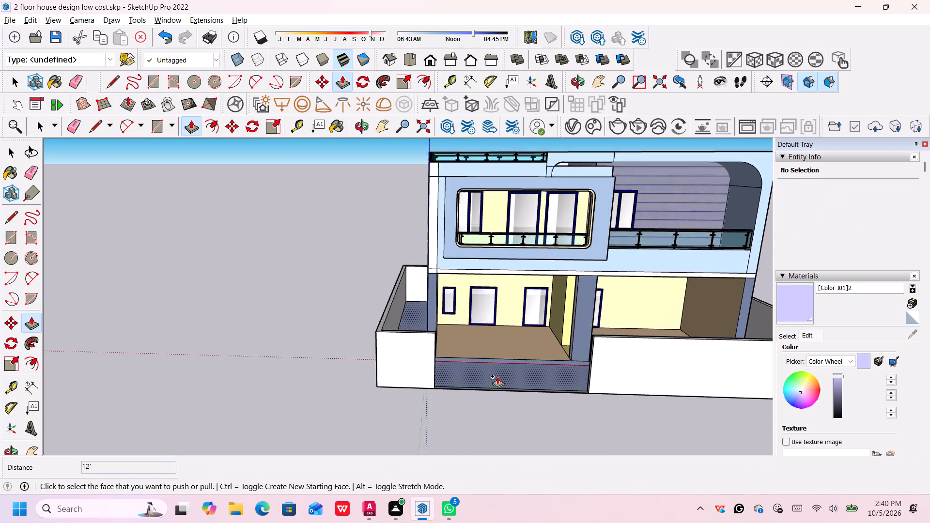
{"action": "scroll", "coordinate": [497, 376], "scroll_direction": "up", "scroll_amount": 3}
{"action": "key", "text": "space"}
{"action": "scroll", "coordinate": [500, 385], "scroll_direction": "down", "scroll_amount": 5}
{"action": "middle_click_drag", "start_coordinate": [518, 425], "coordinate": [525, 439]}
{"action": "scroll", "coordinate": [525, 439], "scroll_direction": "up", "scroll_amount": 1}
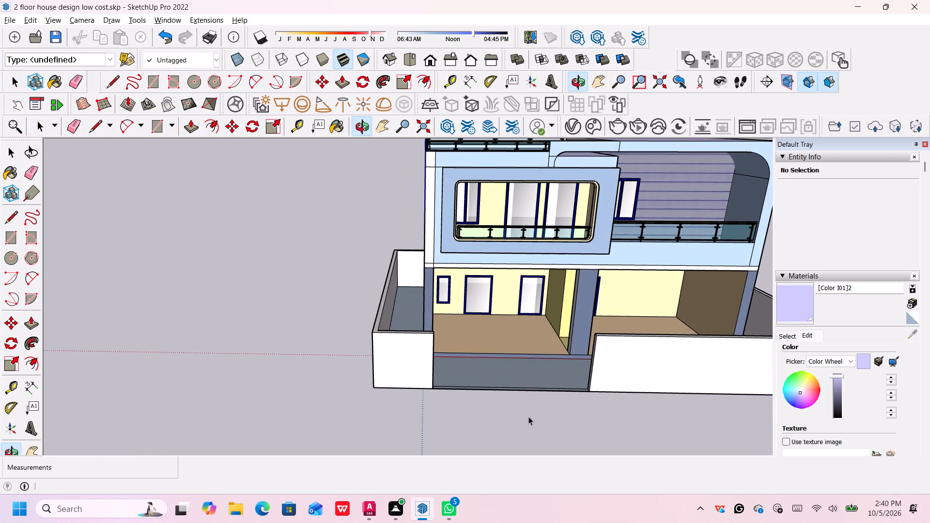
{"action": "scroll", "coordinate": [528, 416], "scroll_direction": "down", "scroll_amount": 9}
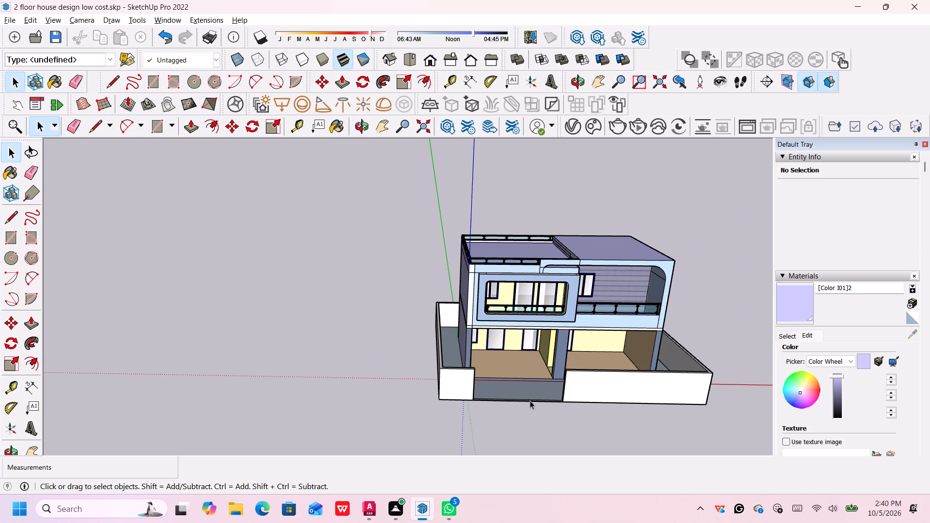
{"action": "scroll", "coordinate": [508, 331], "scroll_direction": "down", "scroll_amount": 1}
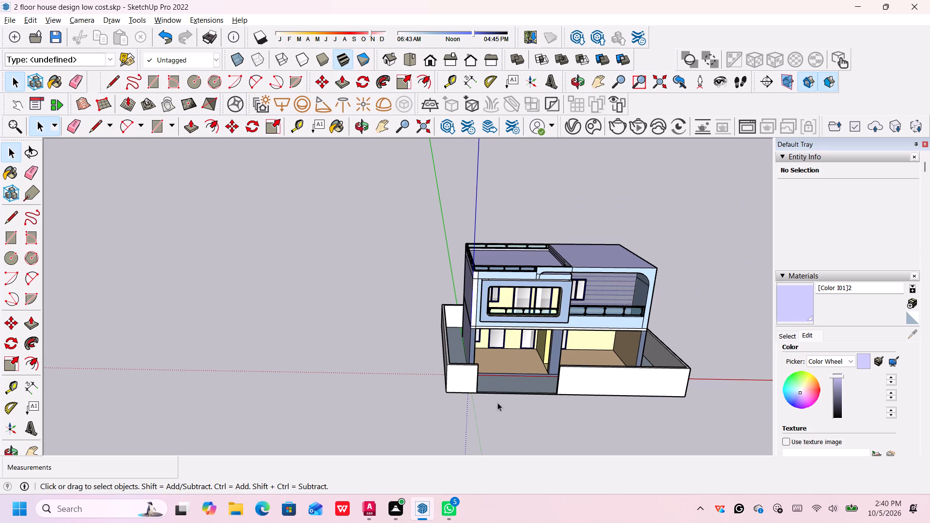
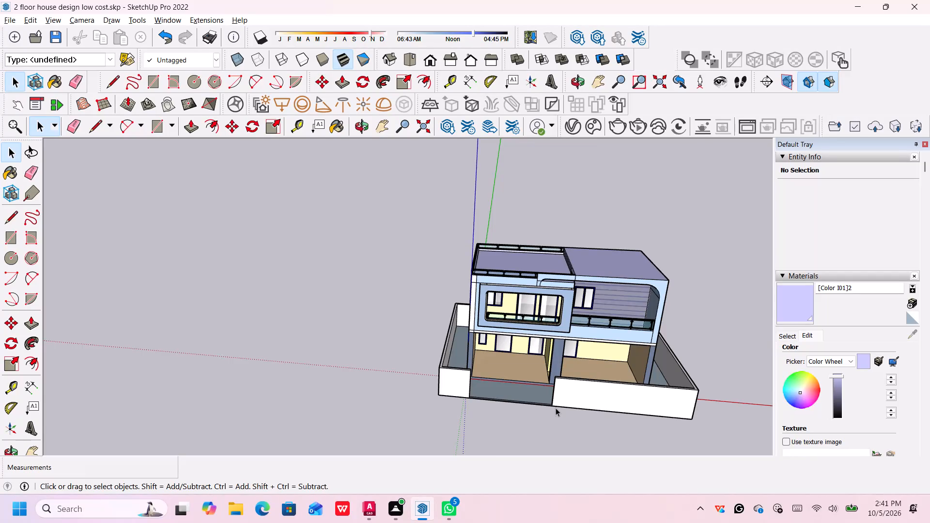
Draw a 1' line across the base strip of the front wall opening, near the end of the short wall section.
{"action": "scroll", "coordinate": [449, 395], "scroll_direction": "up", "scroll_amount": 2}
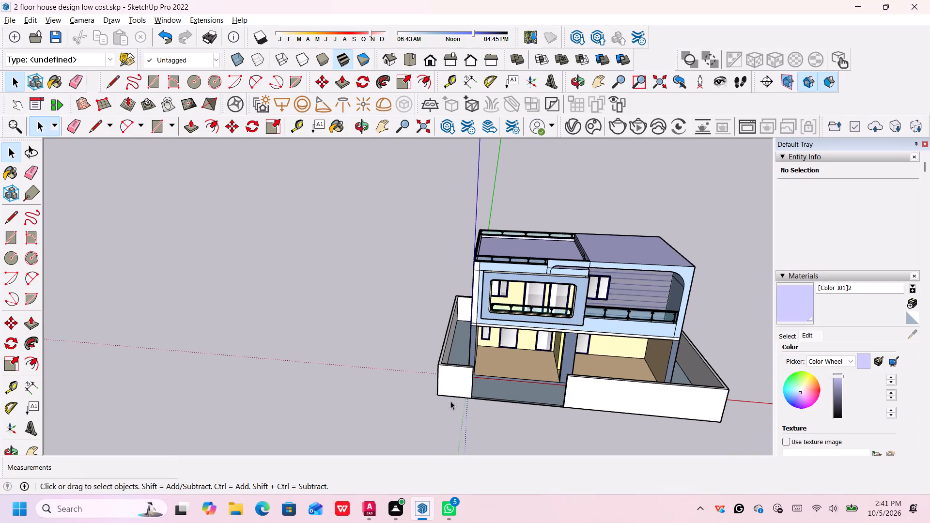
{"action": "scroll", "coordinate": [450, 401], "scroll_direction": "up", "scroll_amount": 8}
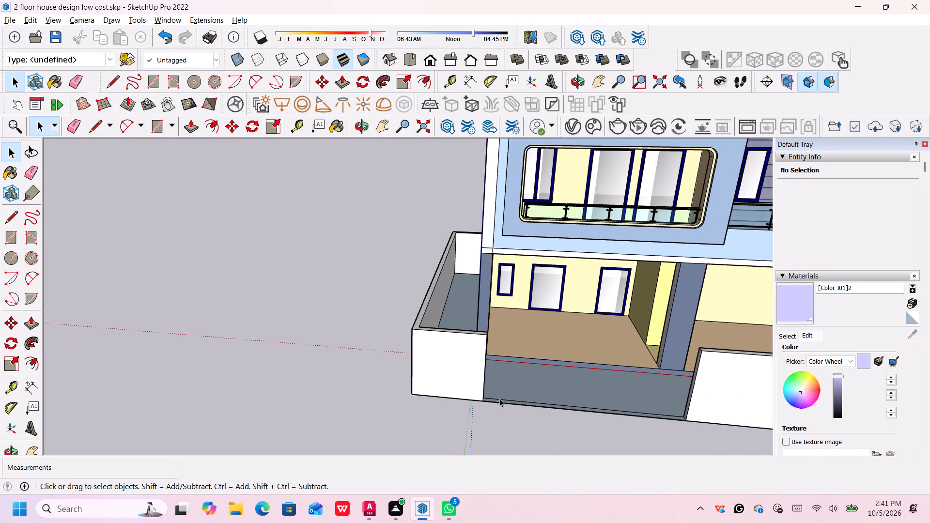
{"action": "scroll", "coordinate": [498, 407], "scroll_direction": "up", "scroll_amount": 2}
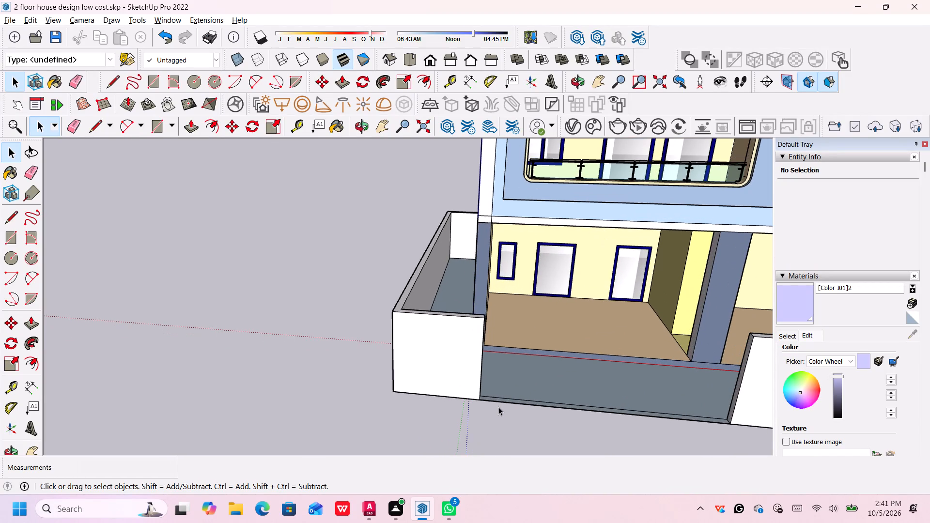
{"action": "scroll", "coordinate": [505, 389], "scroll_direction": "up", "scroll_amount": 4}
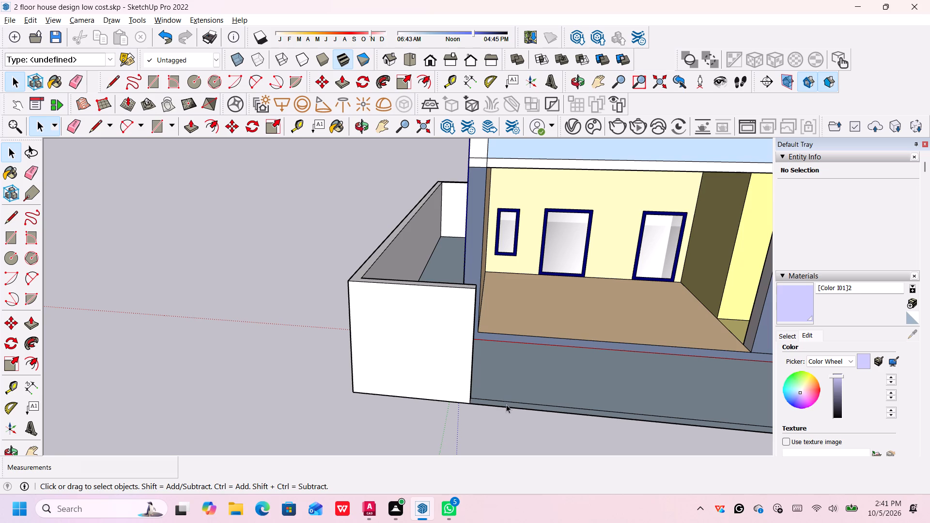
{"action": "key", "text": "l"}
{"action": "key", "text": "Return"}
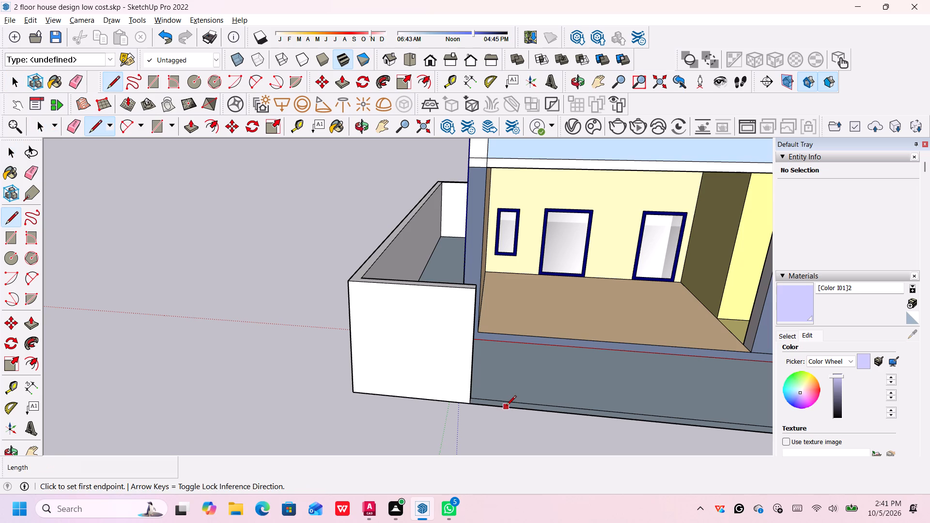
{"action": "scroll", "coordinate": [503, 407], "scroll_direction": "up", "scroll_amount": 5}
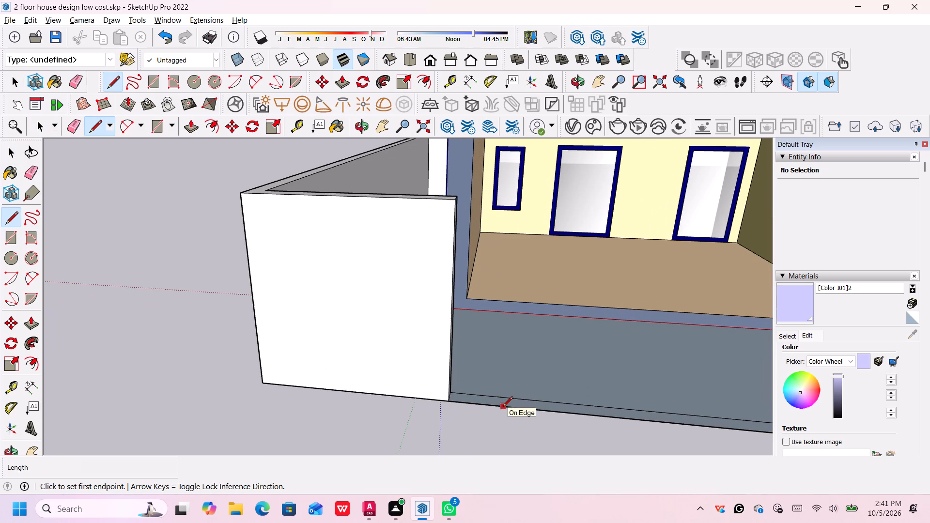
{"action": "left_click", "coordinate": [494, 407]}
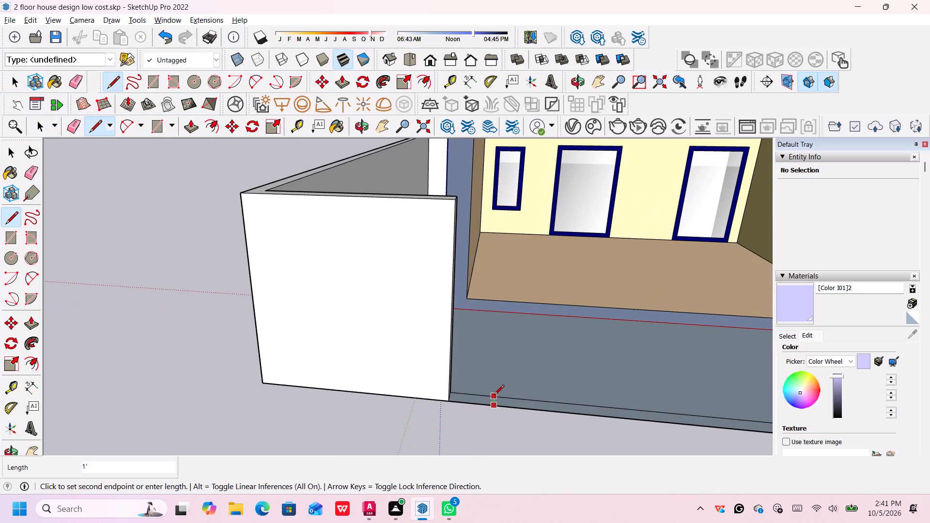
{"action": "left_click", "coordinate": [495, 396]}
Draw a matching 1' line across the base strip near the end of the long front wall section.
{"action": "scroll", "coordinate": [547, 413], "scroll_direction": "down", "scroll_amount": 3}
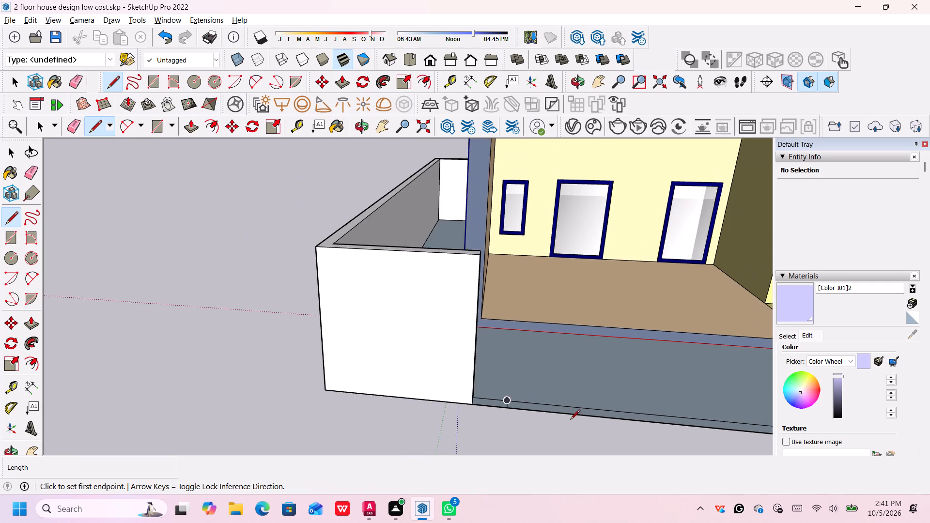
{"action": "scroll", "coordinate": [600, 428], "scroll_direction": "down", "scroll_amount": 2}
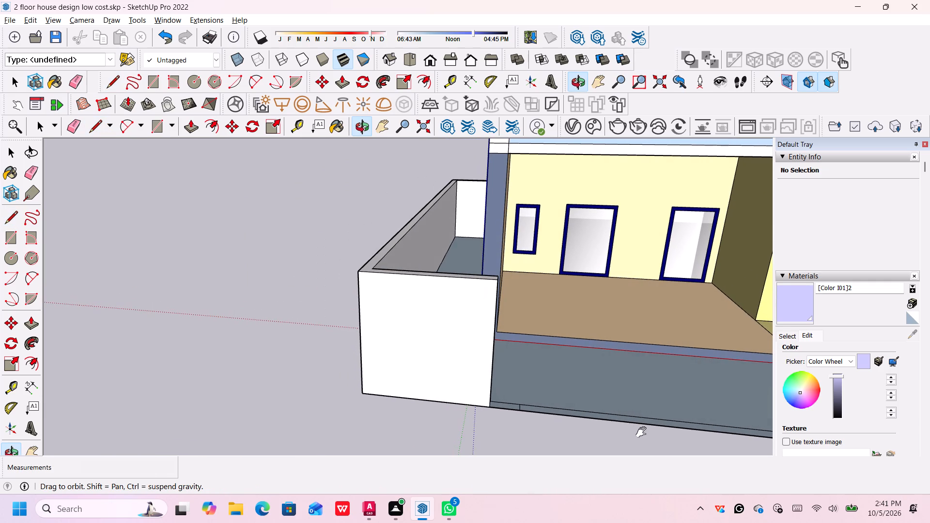
{"action": "scroll", "coordinate": [533, 393], "scroll_direction": "up", "scroll_amount": 1}
{"action": "scroll", "coordinate": [611, 396], "scroll_direction": "up", "scroll_amount": 1}
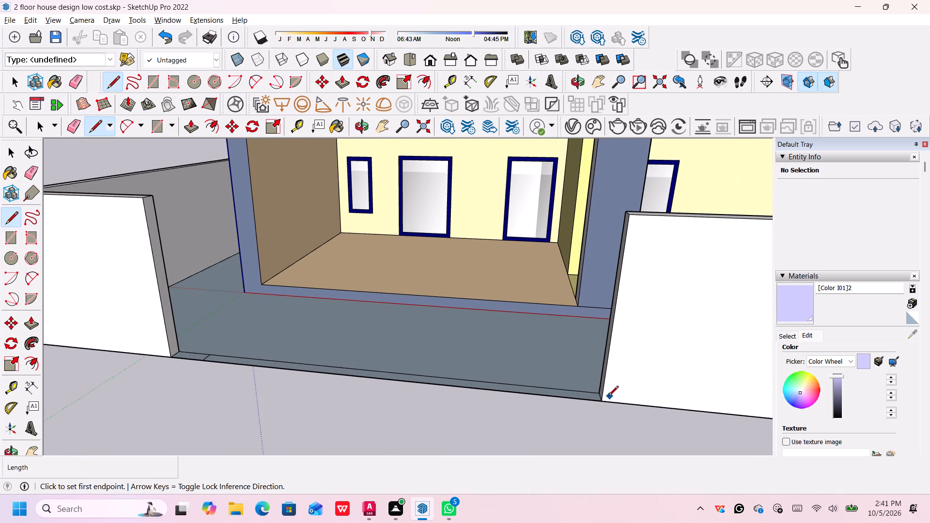
{"action": "left_click", "coordinate": [558, 399]}
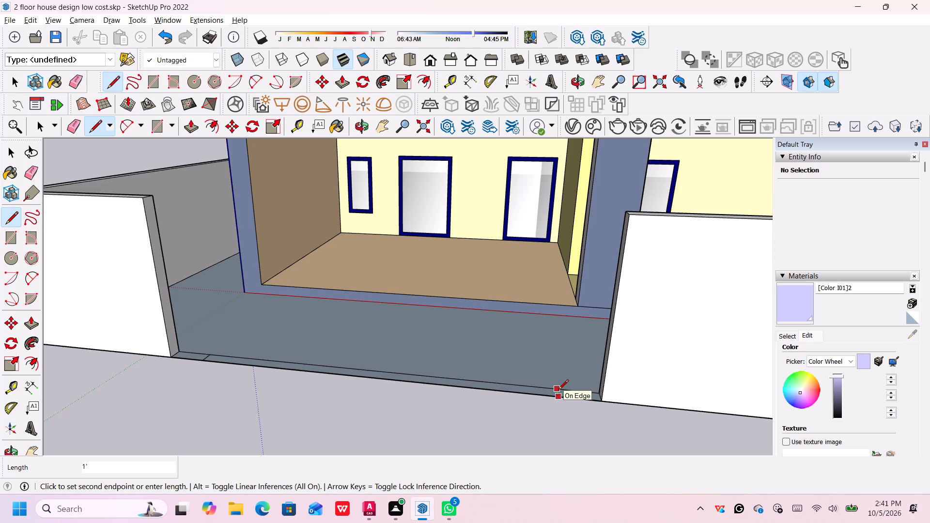
{"action": "left_click", "coordinate": [558, 390]}
{"action": "key", "text": "space"}
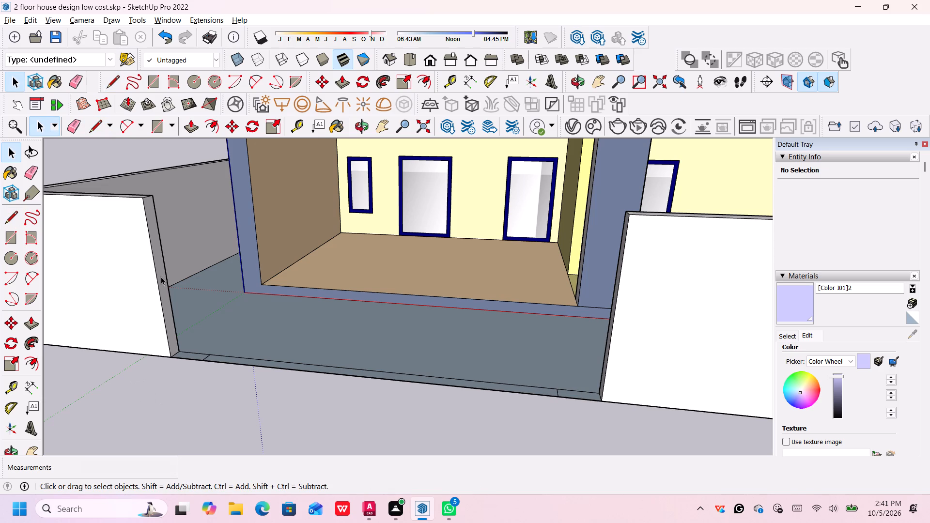
Push/Pull the two marked-off end faces of the opening's base strip up 13' to form gate pillars.
{"action": "left_click", "coordinate": [190, 128]}
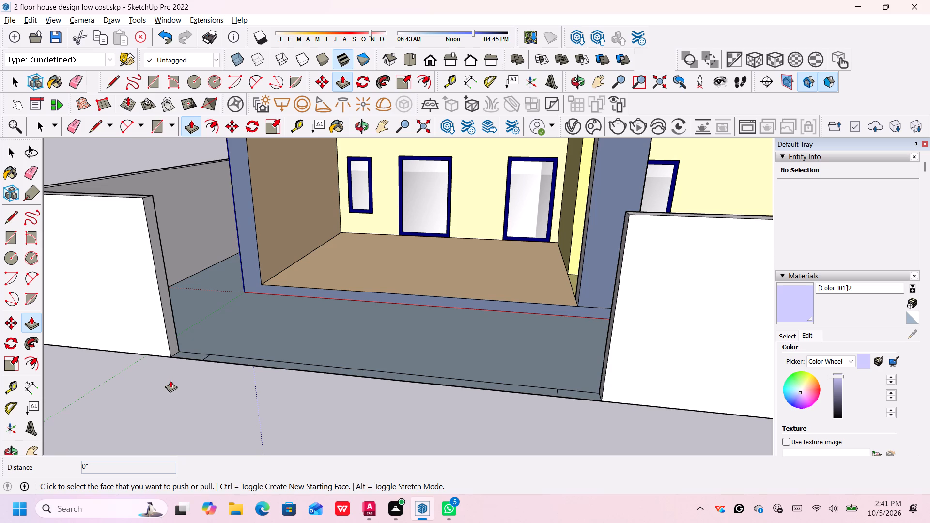
{"action": "scroll", "coordinate": [188, 353], "scroll_direction": "up", "scroll_amount": 7}
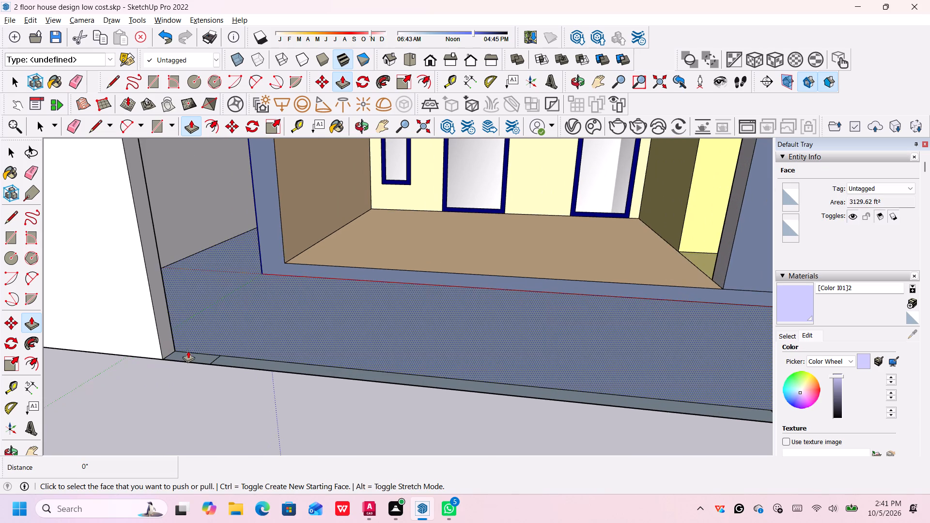
{"action": "left_click", "coordinate": [186, 354]}
{"action": "scroll", "coordinate": [189, 206], "scroll_direction": "down", "scroll_amount": 2}
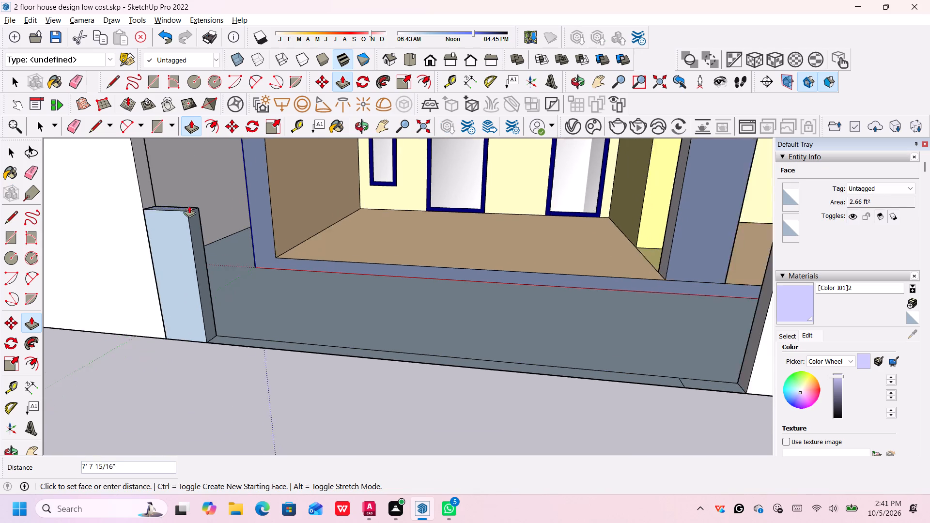
{"action": "scroll", "coordinate": [189, 206], "scroll_direction": "down", "scroll_amount": 4}
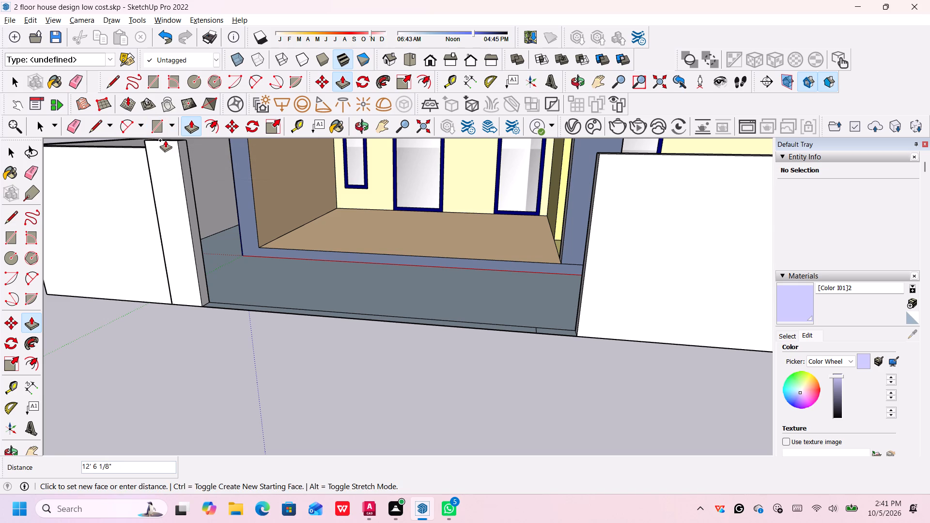
{"action": "type", "text": "13"}
{"action": "key", "text": "apostrophe"}
{"action": "key", "text": "Return"}
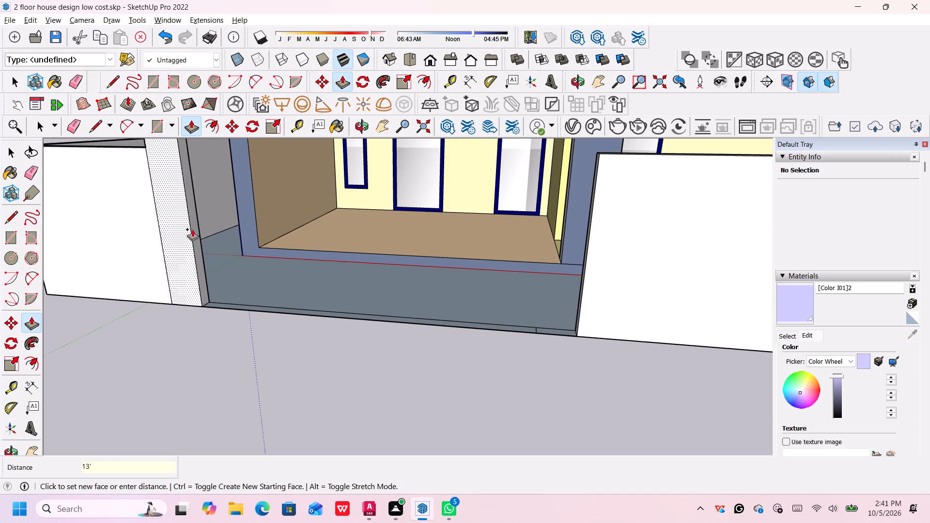
{"action": "left_click", "coordinate": [556, 331]}
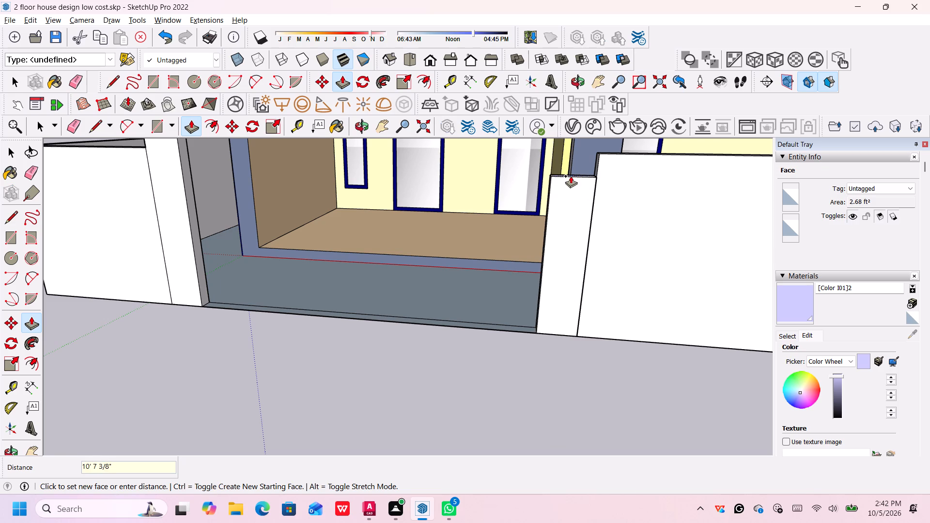
{"action": "type", "text": "13"}
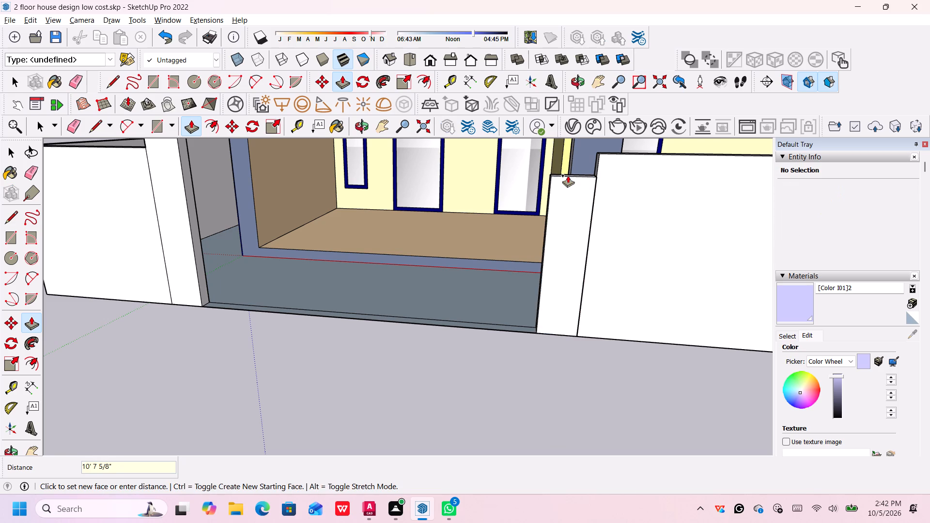
{"action": "type", "text": "13'"}
{"action": "key", "text": "Return"}
Pull the front faces of both gate pillars outward by 1'.
{"action": "scroll", "coordinate": [567, 180], "scroll_direction": "down", "scroll_amount": 6}
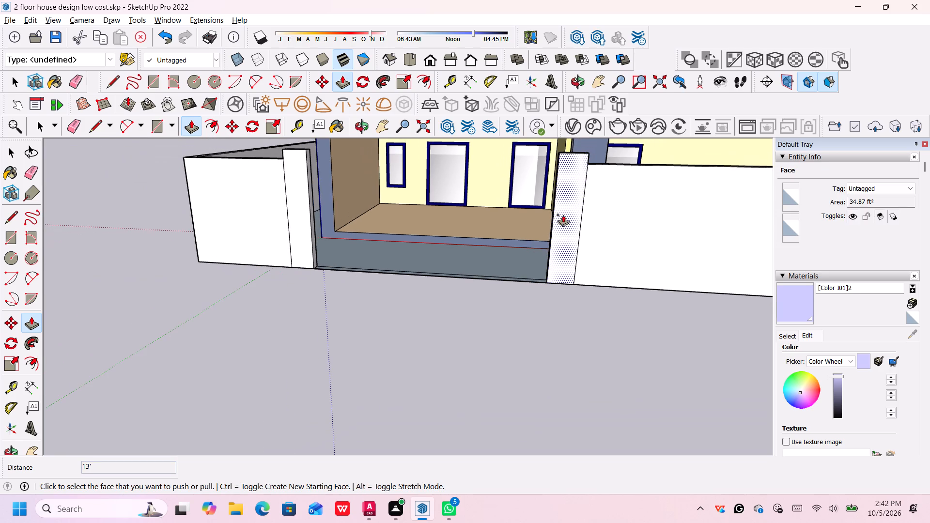
{"action": "middle_click_drag", "start_coordinate": [422, 311], "coordinate": [463, 442]}
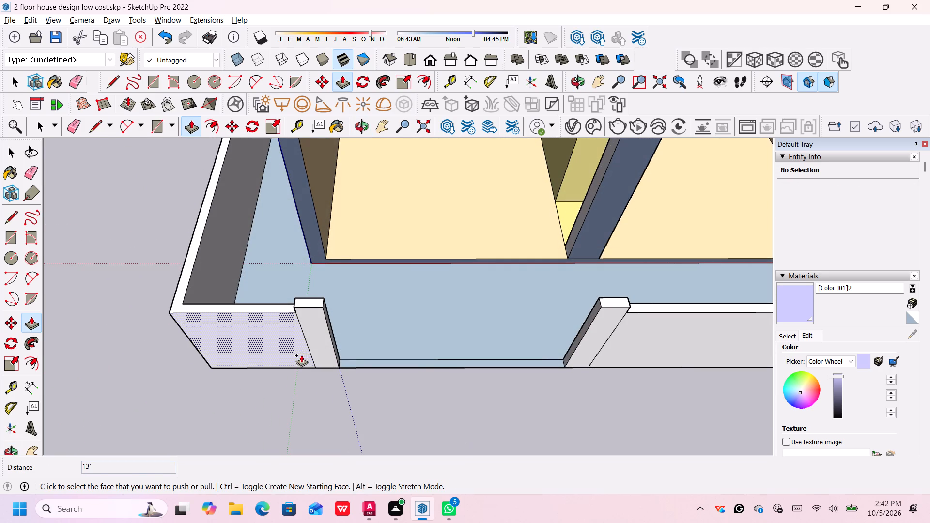
{"action": "left_click", "coordinate": [315, 326]}
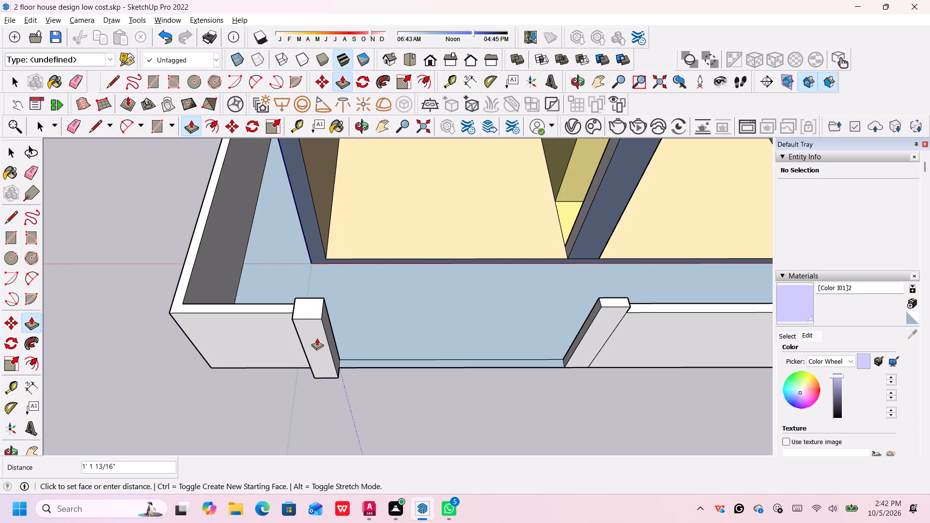
{"action": "key", "text": "1"}
{"action": "key", "text": "apostrophe"}
{"action": "key", "text": "Return"}
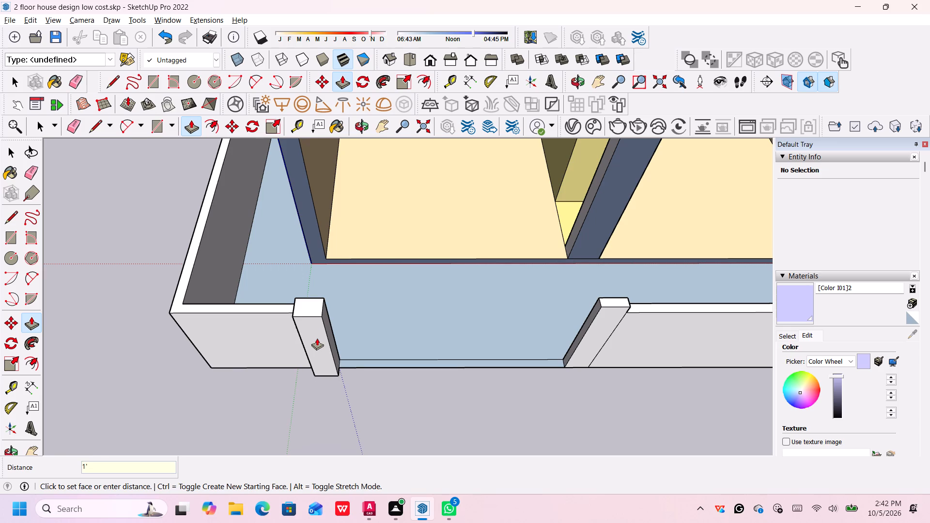
{"action": "left_click", "coordinate": [601, 326]}
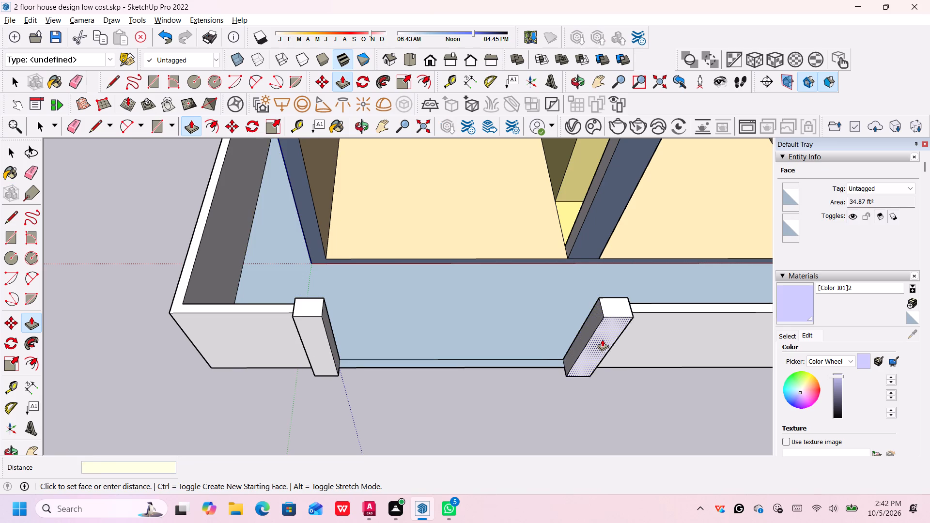
{"action": "type", "text": "1'"}
{"action": "key", "text": "Return"}
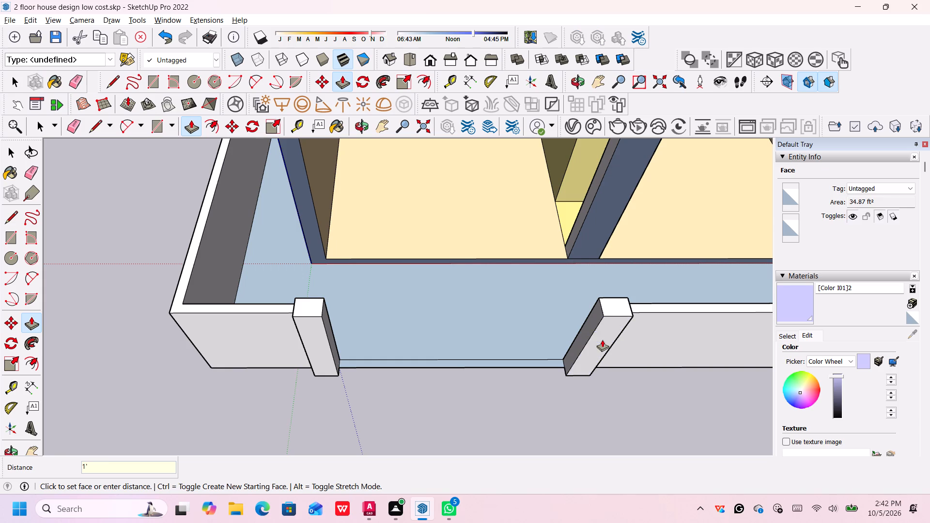
{"action": "scroll", "coordinate": [516, 384], "scroll_direction": "down", "scroll_amount": 4}
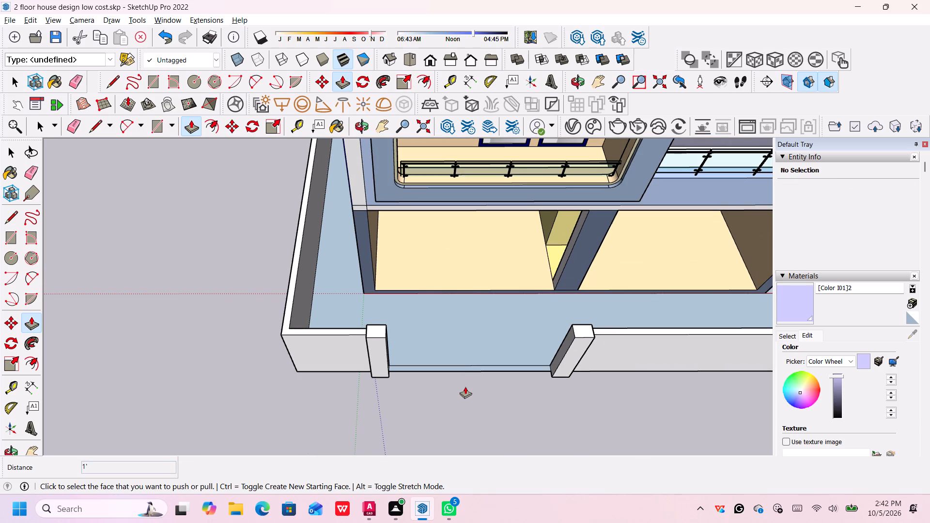
{"action": "key", "text": "space"}
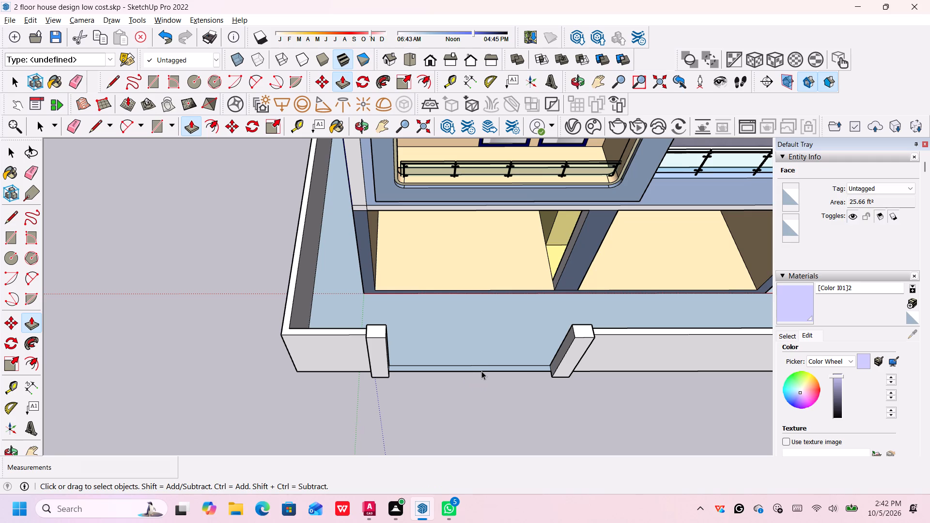
Draw a 6" vertical line up from the outer front top corner of the pillar beside the long front wall.
{"action": "scroll", "coordinate": [569, 375], "scroll_direction": "up", "scroll_amount": 1}
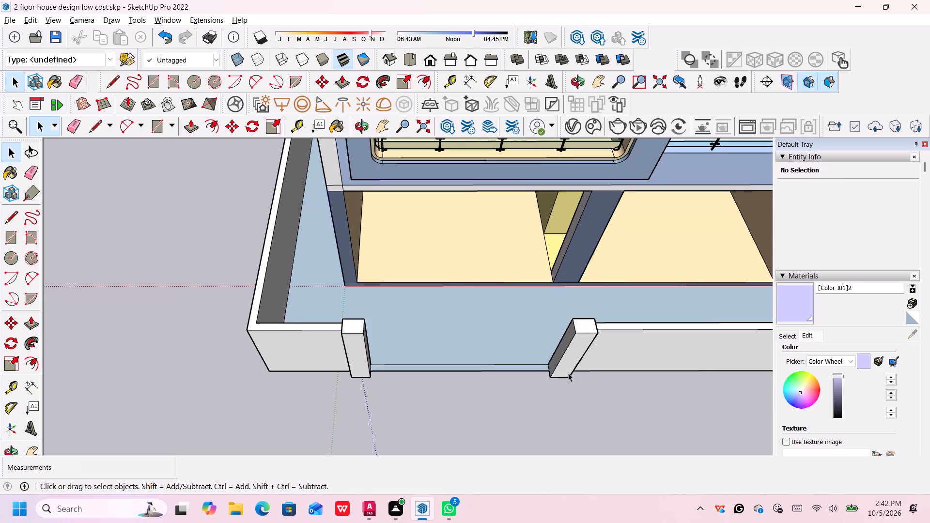
{"action": "scroll", "coordinate": [568, 373], "scroll_direction": "up", "scroll_amount": 2}
{"action": "key", "text": "l"}
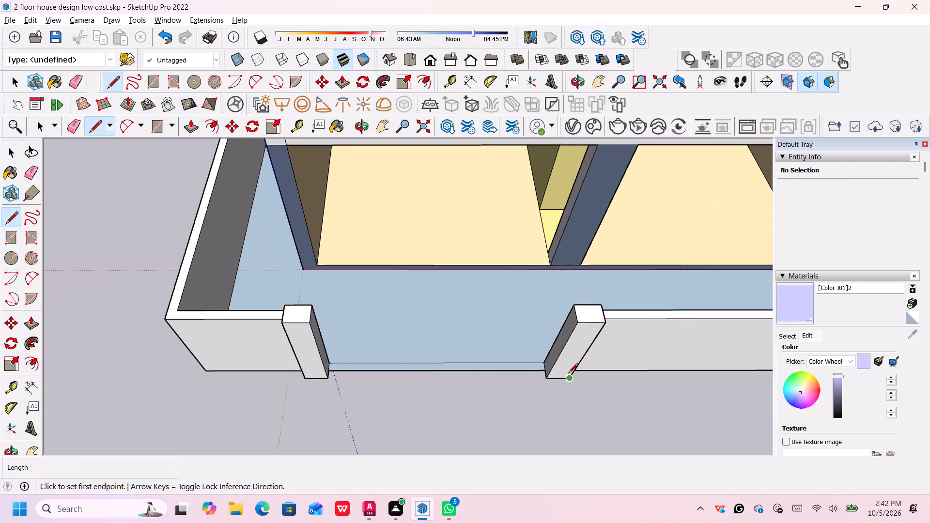
{"action": "key", "text": "Return"}
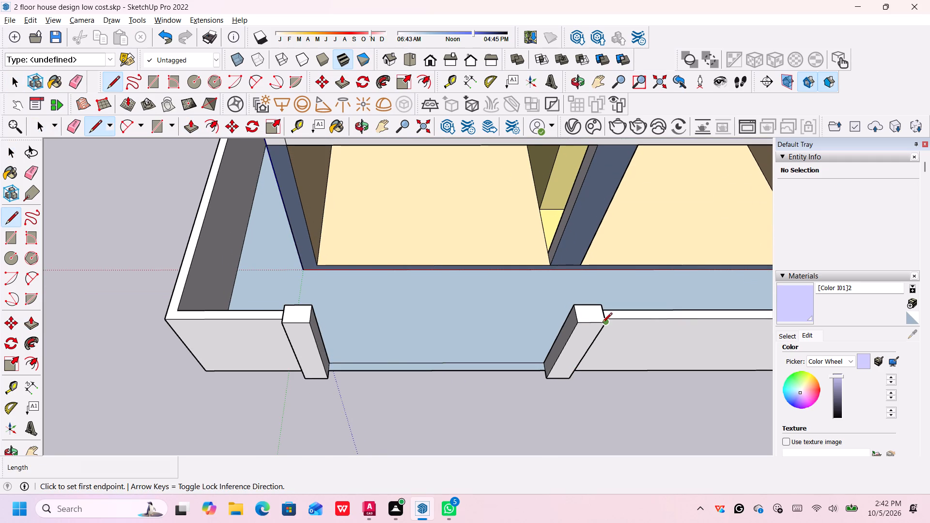
{"action": "left_click", "coordinate": [603, 323]}
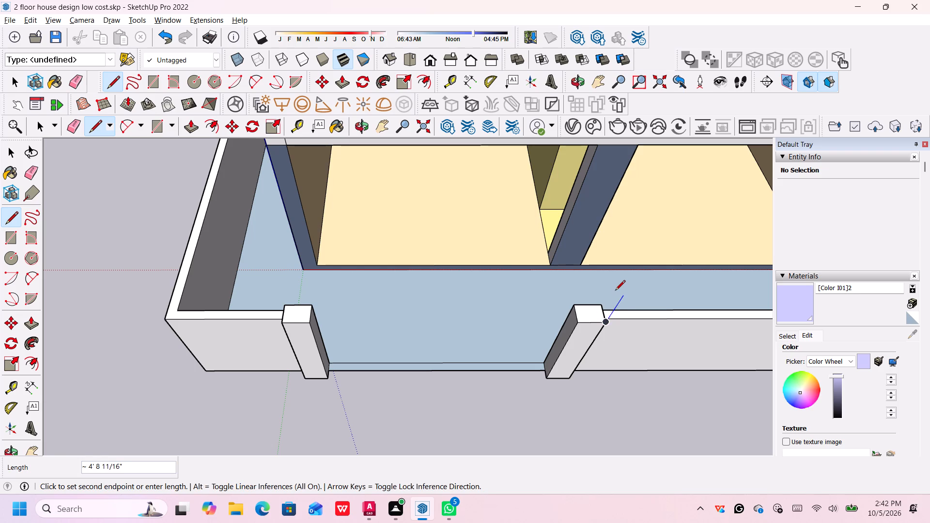
{"action": "middle_click_drag", "start_coordinate": [619, 307], "coordinate": [610, 232]}
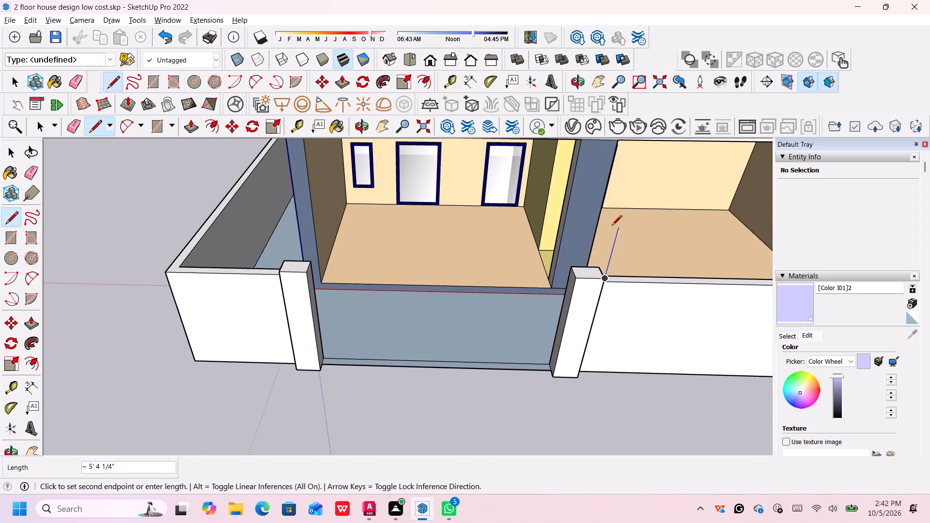
{"action": "middle_click_drag", "start_coordinate": [618, 260], "coordinate": [614, 234]}
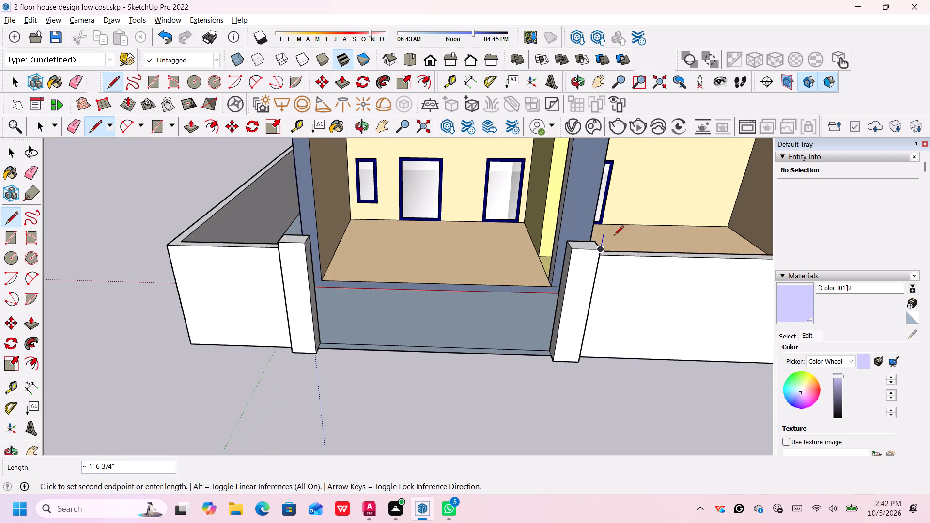
{"action": "key", "text": "6"}
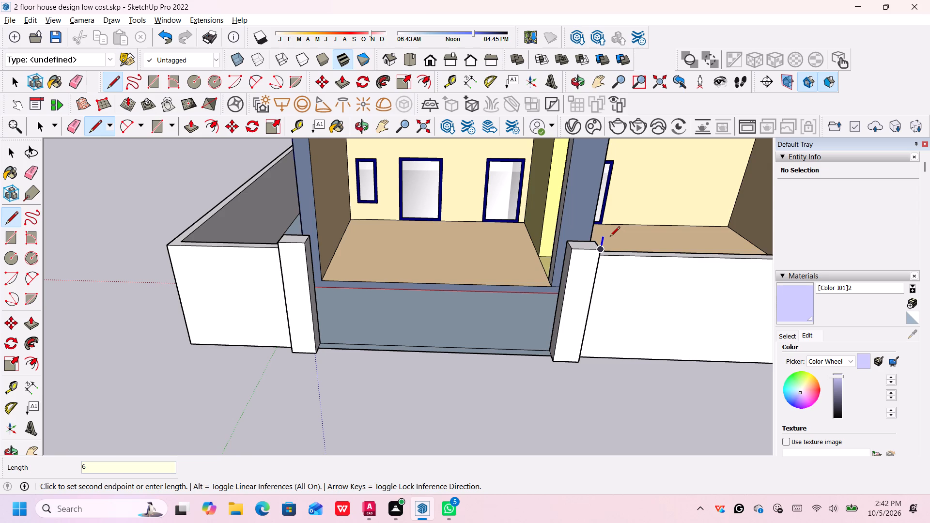
{"action": "key", "text": "shift+quotedbl"}
{"action": "key", "text": "Return"}
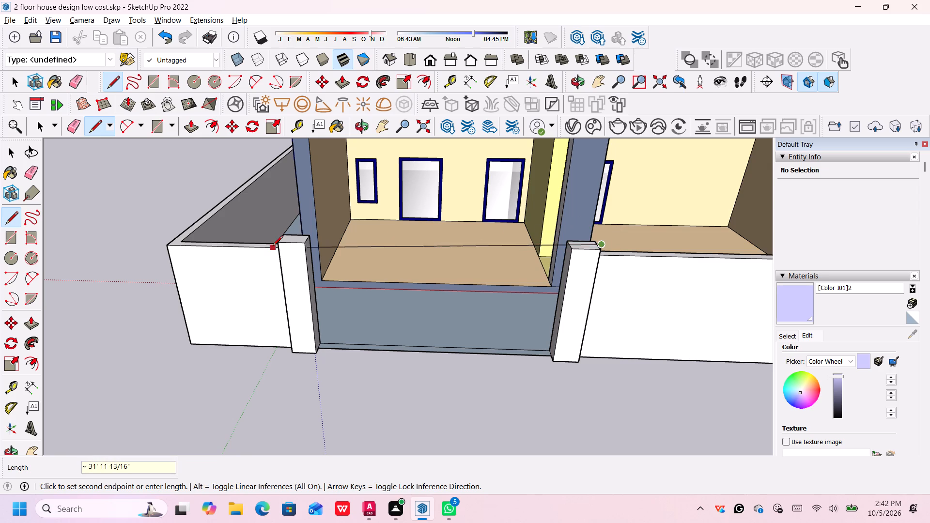
Complete a 31' long, 6" high upright rectangle across the front tops of both gate pillars, spanning the opening between their outer corners.
{"action": "scroll", "coordinate": [268, 231], "scroll_direction": "up", "scroll_amount": 5}
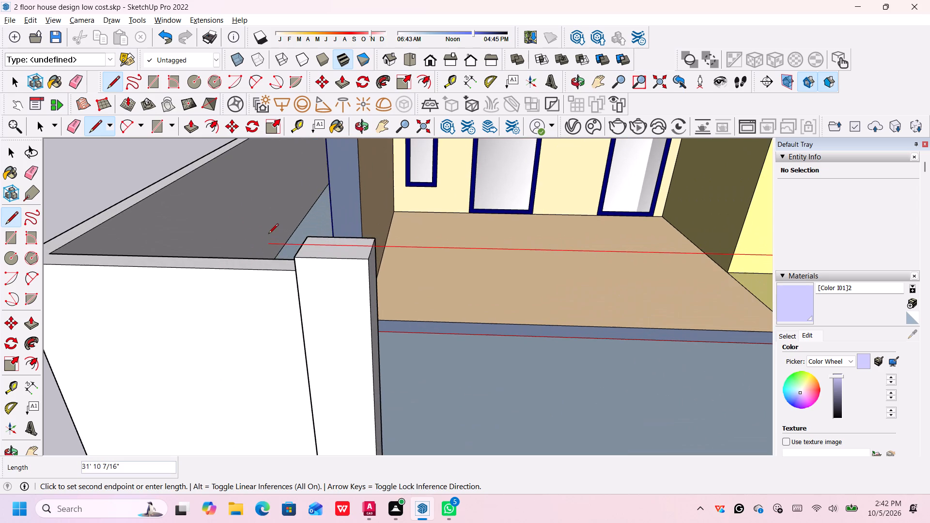
{"action": "left_click", "coordinate": [293, 246]}
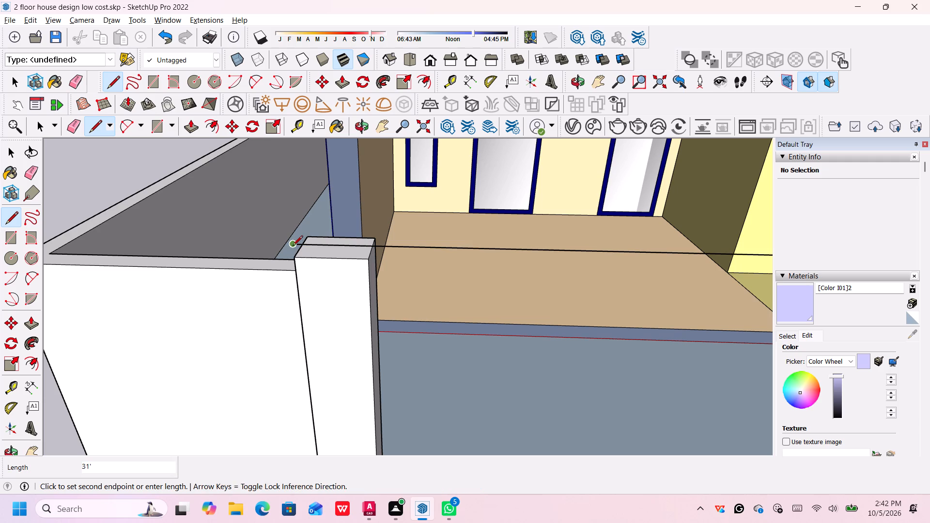
{"action": "left_click", "coordinate": [294, 258]}
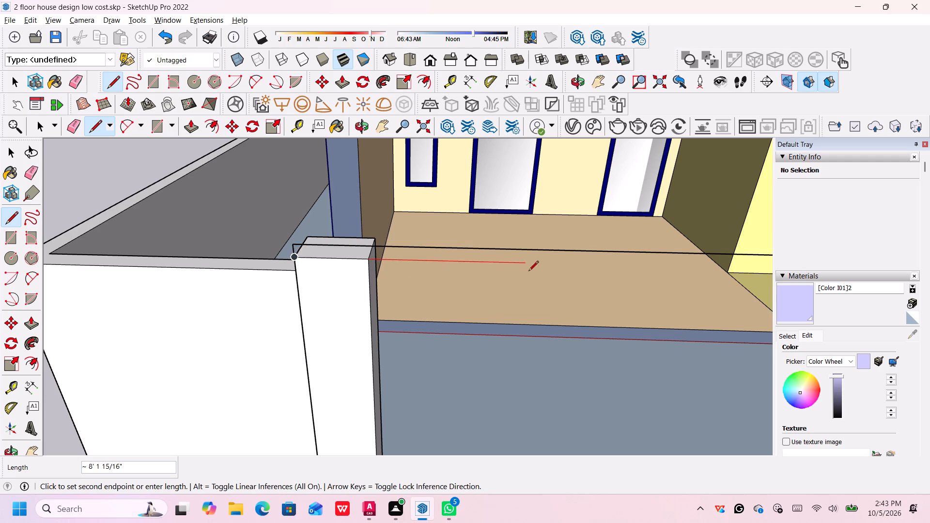
{"action": "scroll", "coordinate": [541, 270], "scroll_direction": "down", "scroll_amount": 7}
{"action": "scroll", "coordinate": [764, 284], "scroll_direction": "down", "scroll_amount": 1}
{"action": "middle_click_drag", "start_coordinate": [763, 284], "coordinate": [750, 288]}
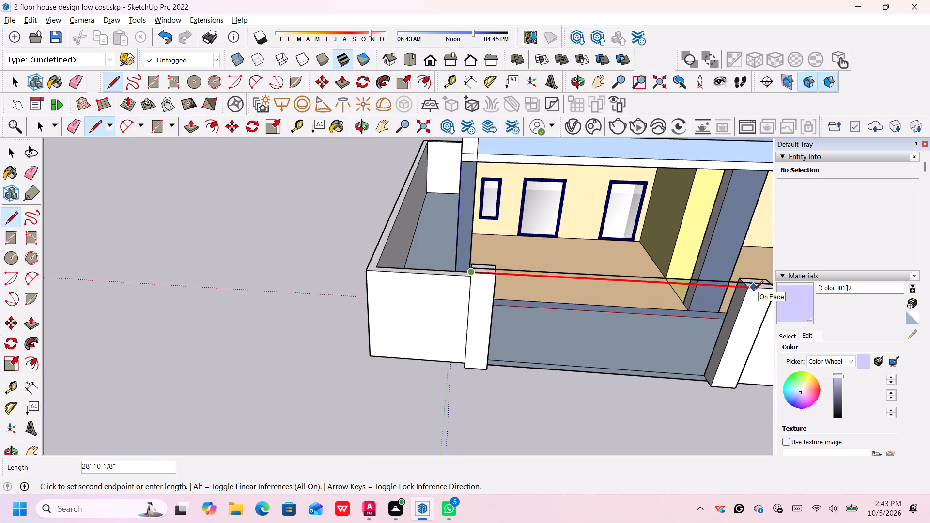
{"action": "middle_click_drag", "start_coordinate": [752, 292], "coordinate": [526, 291], "text": "shift"}
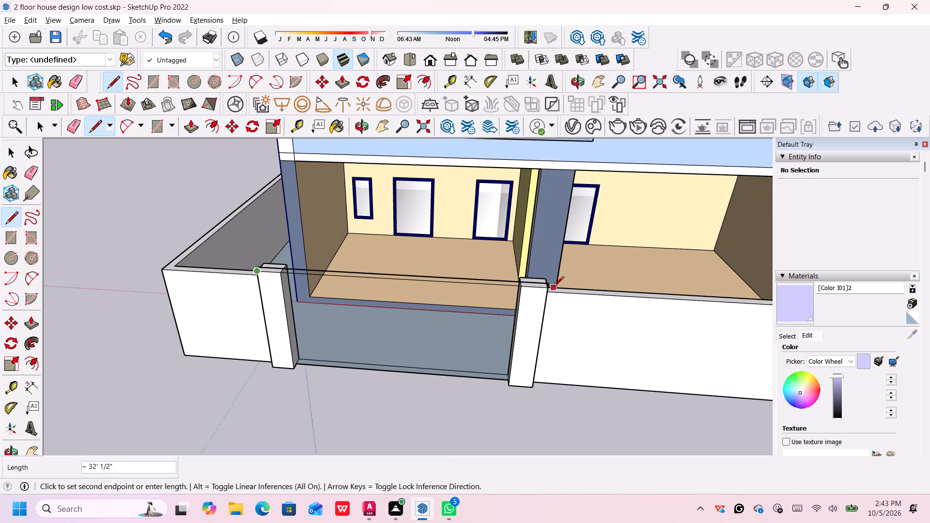
{"action": "left_click", "coordinate": [549, 289]}
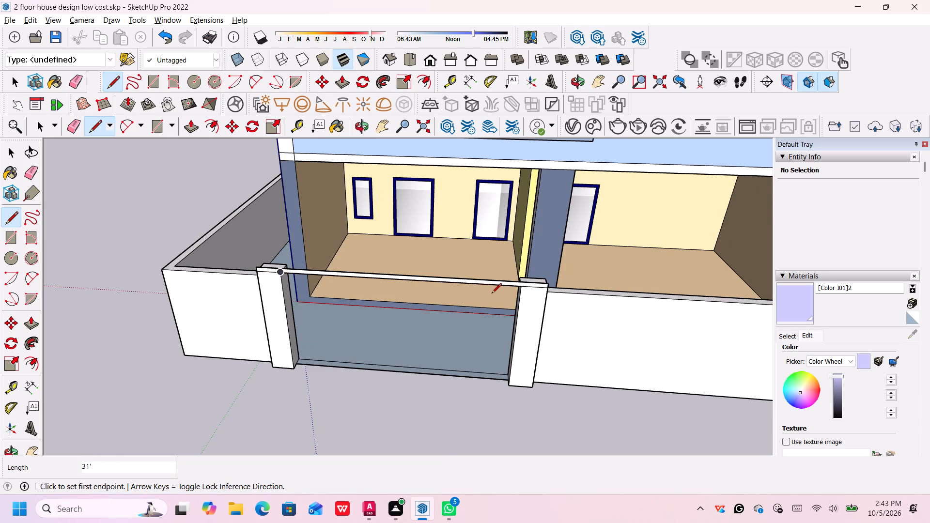
Push/Pull the 6" high strip back 2' over the gate pillars, flush with their rear faces, to form the top beam.
{"action": "key", "text": "space"}
{"action": "scroll", "coordinate": [329, 282], "scroll_direction": "up", "scroll_amount": 3}
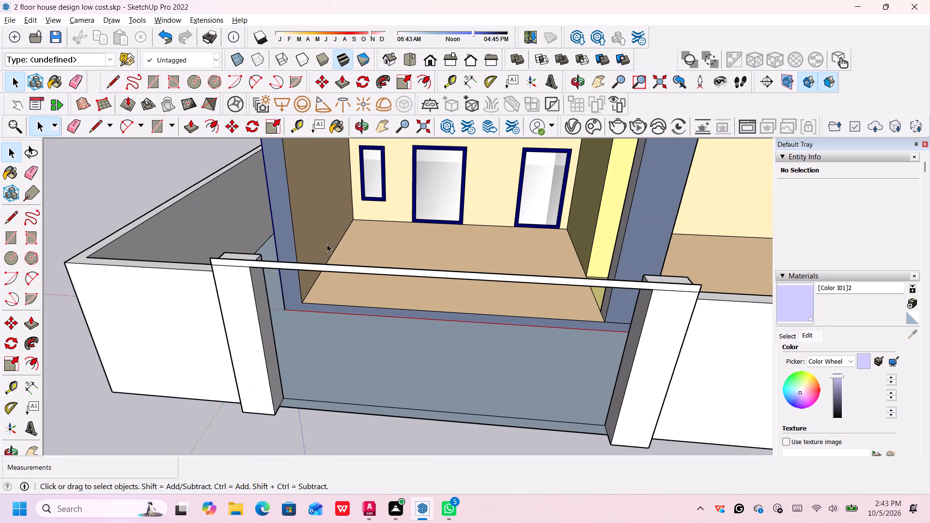
{"action": "left_click", "coordinate": [33, 321]}
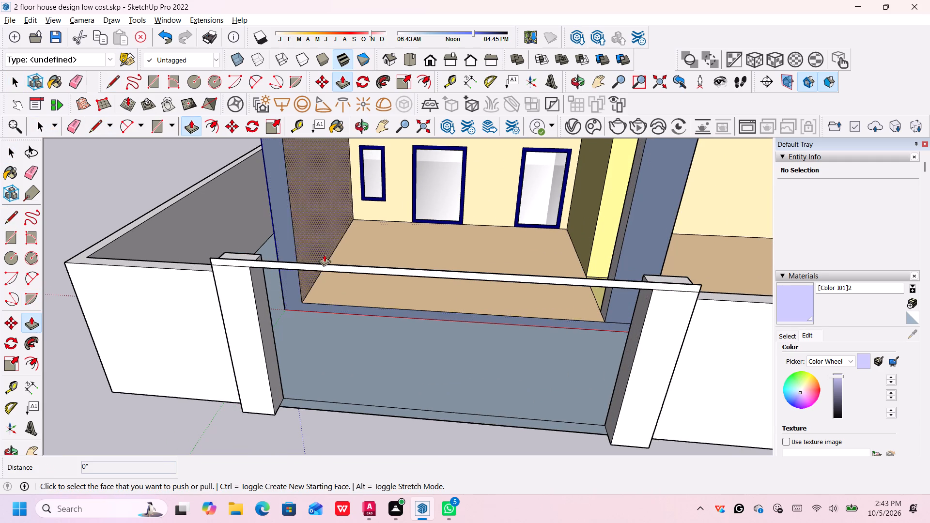
{"action": "left_click", "coordinate": [348, 261]}
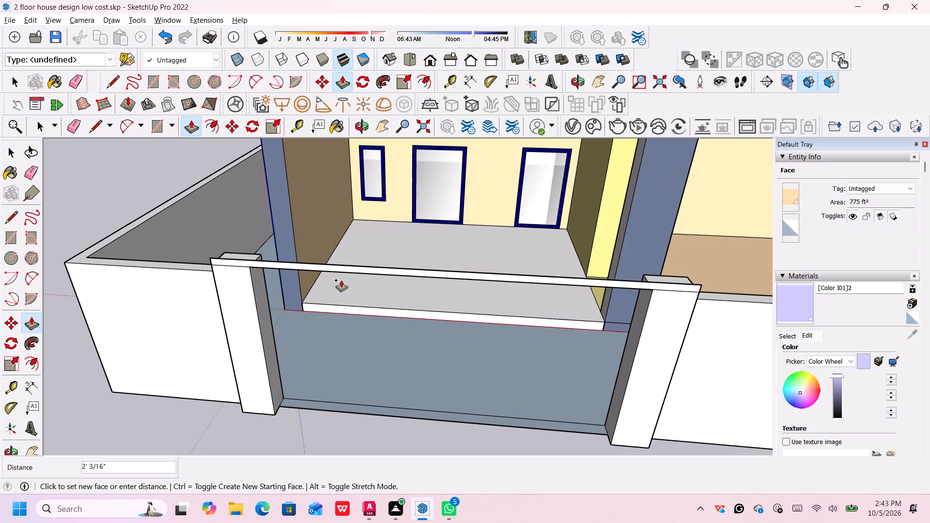
{"action": "key", "text": "Escape"}
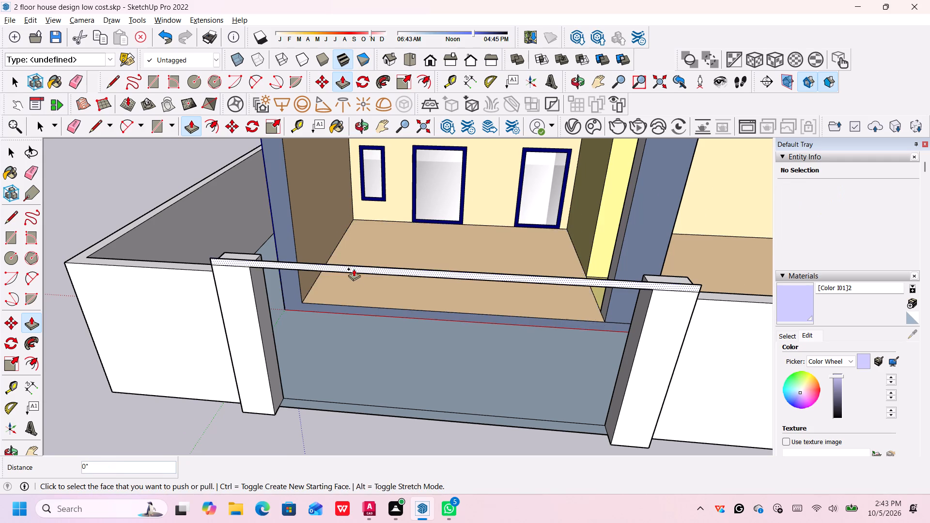
{"action": "scroll", "coordinate": [354, 268], "scroll_direction": "up", "scroll_amount": 4}
{"action": "left_click", "coordinate": [354, 268]}
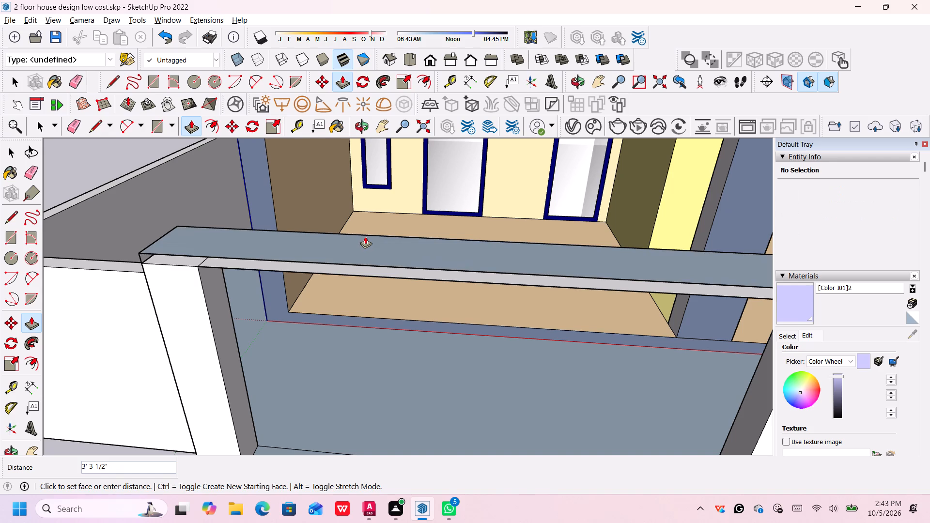
{"action": "scroll", "coordinate": [367, 234], "scroll_direction": "down", "scroll_amount": 3}
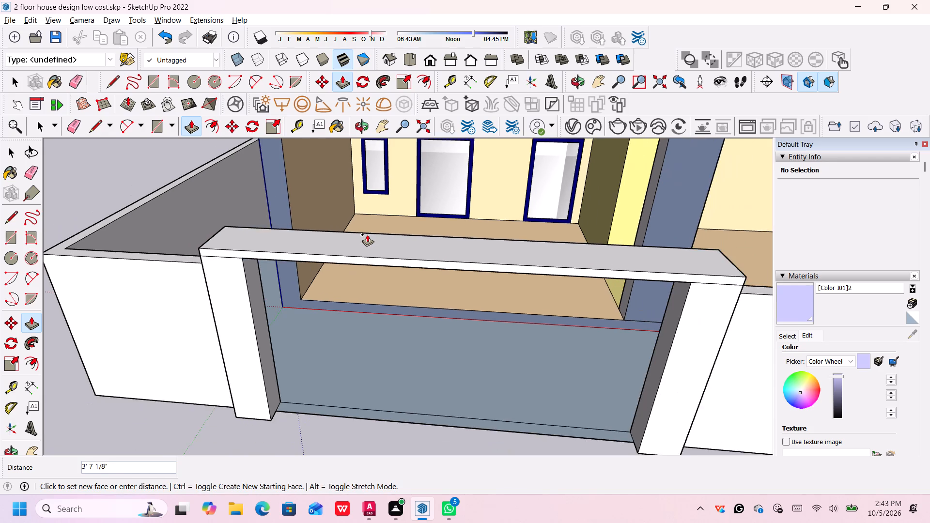
{"action": "middle_click_drag", "start_coordinate": [367, 234], "coordinate": [409, 363]}
{"action": "middle_click_drag", "start_coordinate": [401, 320], "coordinate": [401, 321]}
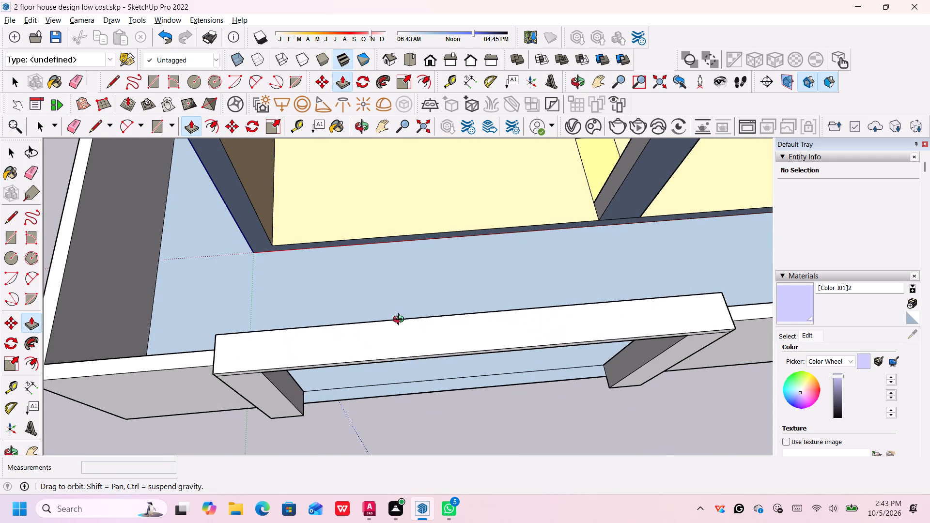
{"action": "middle_click_drag", "start_coordinate": [401, 321], "coordinate": [411, 361]}
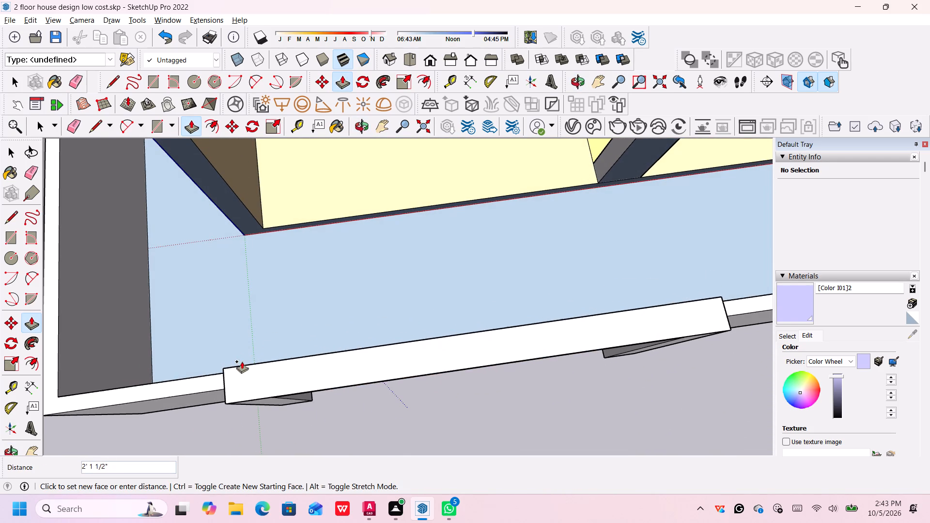
{"action": "scroll", "coordinate": [239, 365], "scroll_direction": "up", "scroll_amount": 11}
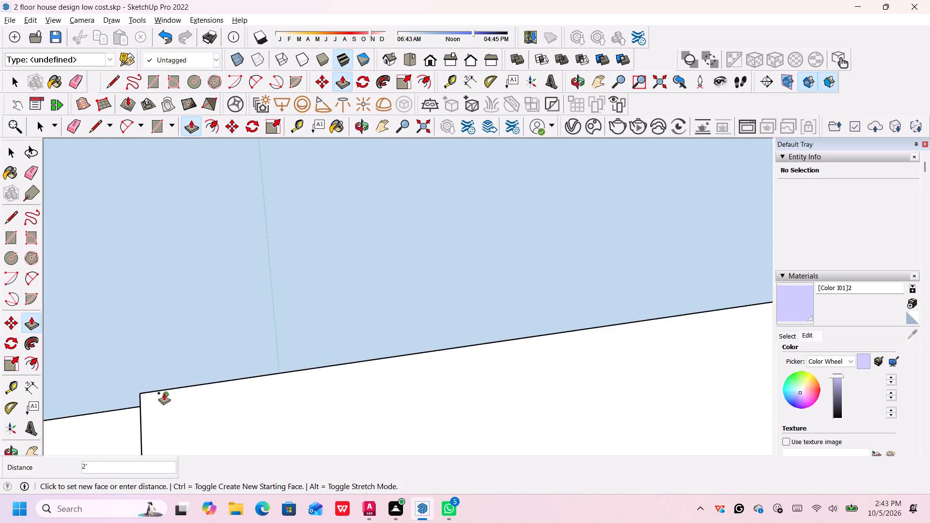
{"action": "left_click", "coordinate": [168, 392]}
{"action": "scroll", "coordinate": [279, 318], "scroll_direction": "down", "scroll_amount": 10}
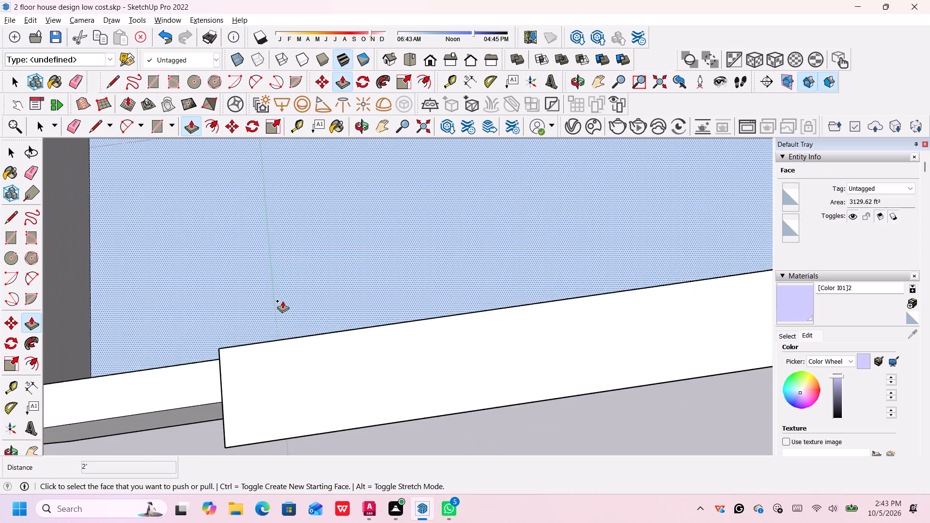
{"action": "scroll", "coordinate": [282, 301], "scroll_direction": "down", "scroll_amount": 5}
{"action": "middle_click_drag", "start_coordinate": [509, 372], "coordinate": [450, 231]}
{"action": "middle_click_drag", "start_coordinate": [492, 352], "coordinate": [479, 308]}
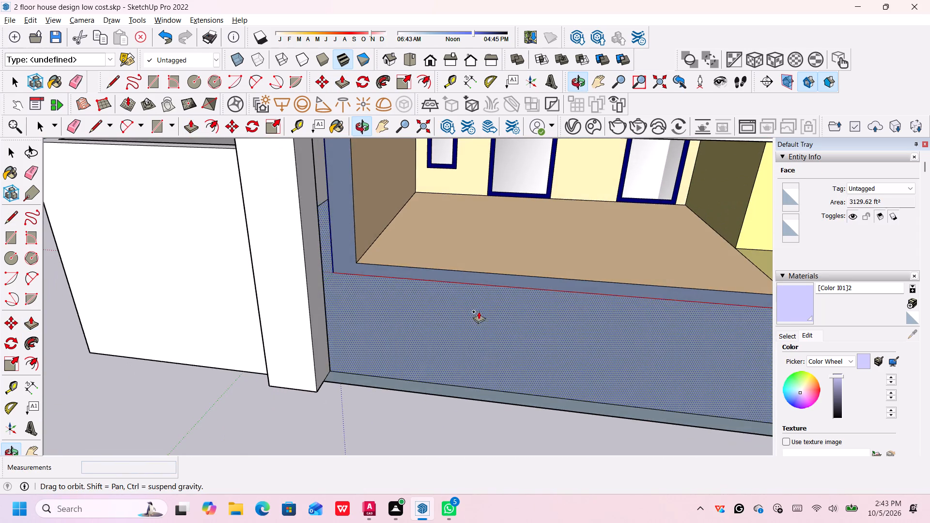
{"action": "scroll", "coordinate": [476, 345], "scroll_direction": "down", "scroll_amount": 15}
{"action": "middle_click_drag", "start_coordinate": [527, 423], "coordinate": [518, 369]}
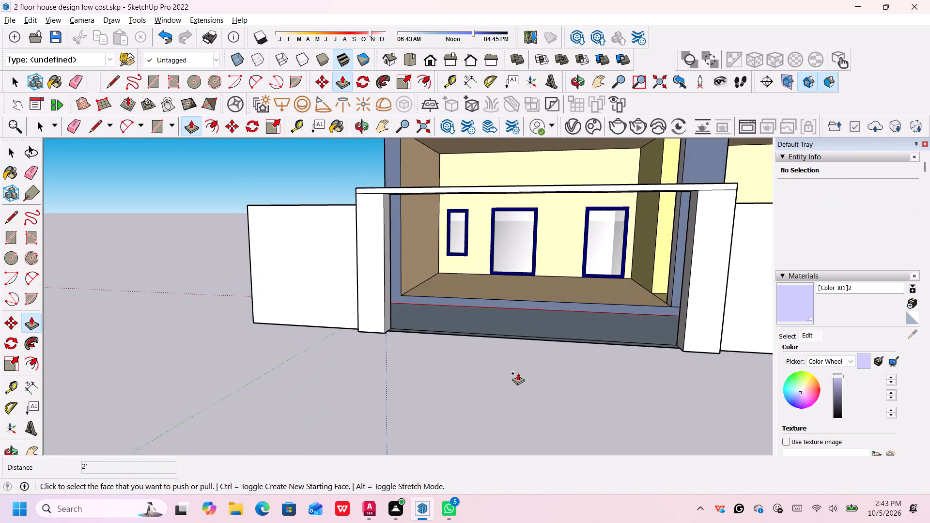
{"action": "key", "text": "space"}
Search the 3D Warehouse components for GATE.
{"action": "scroll", "coordinate": [512, 366], "scroll_direction": "down", "scroll_amount": 9}
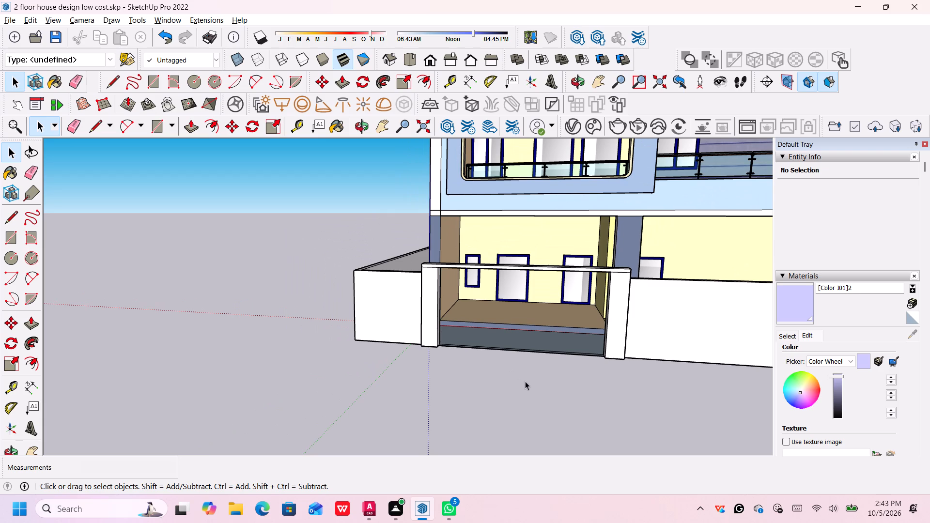
{"action": "scroll", "coordinate": [626, 326], "scroll_direction": "down", "scroll_amount": 1}
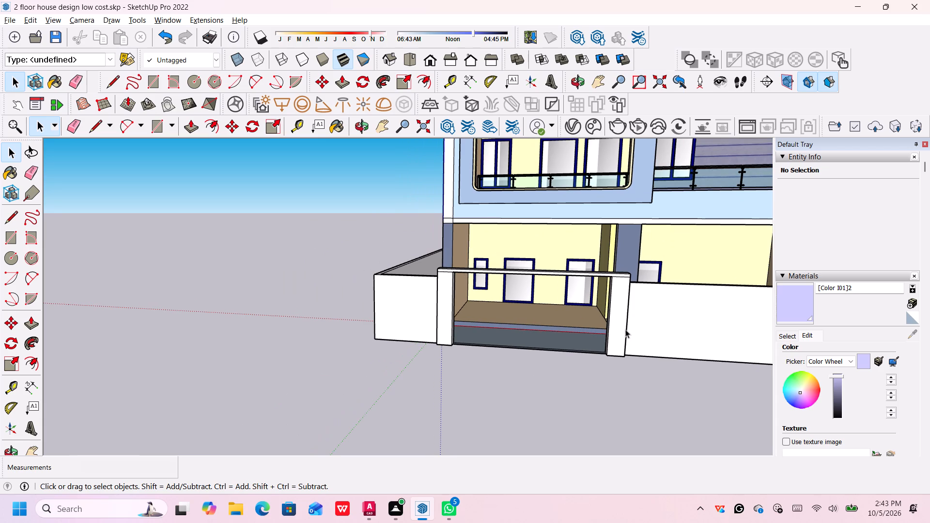
{"action": "scroll", "coordinate": [834, 337], "scroll_direction": "down", "scroll_amount": 6}
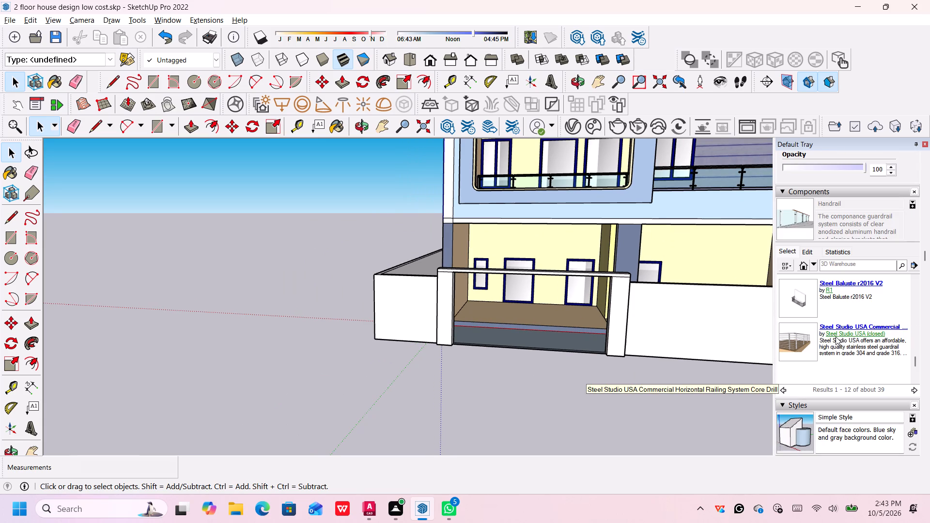
{"action": "left_click", "coordinate": [885, 267]}
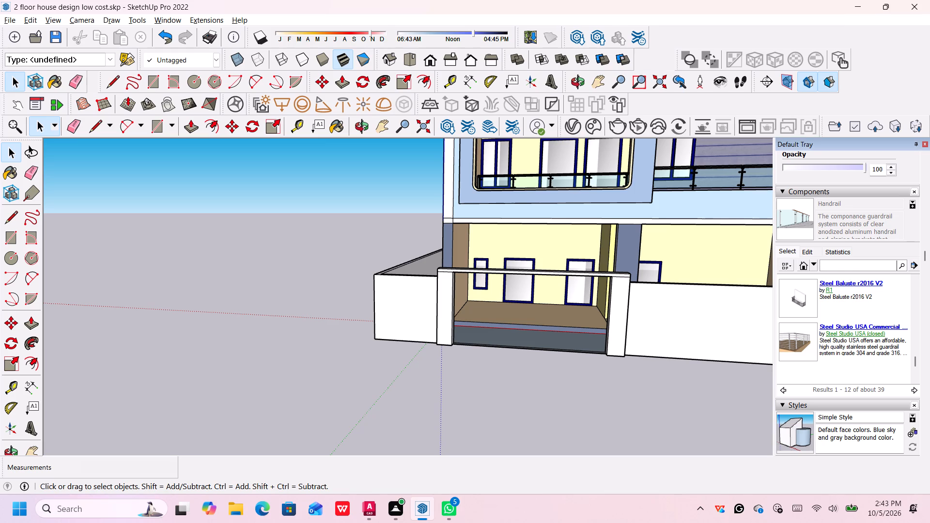
{"action": "key", "text": "m"}
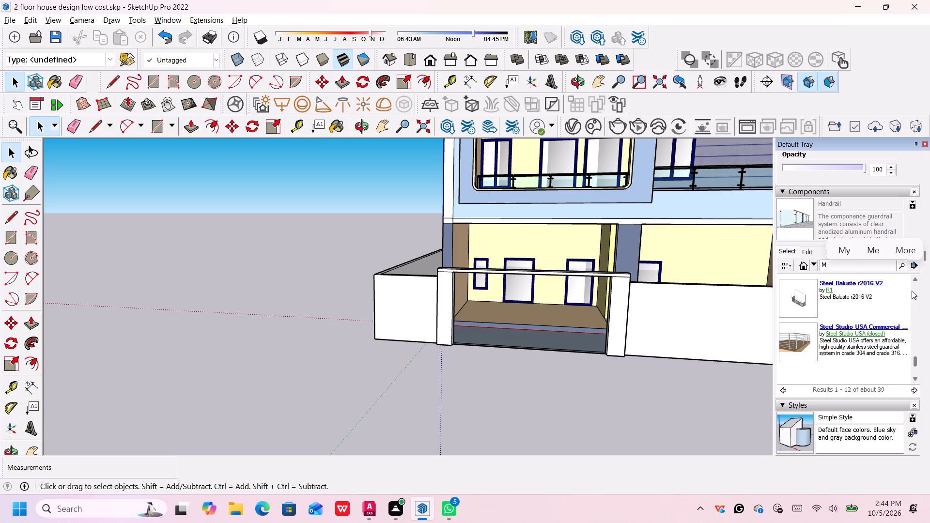
{"action": "key", "text": "BackSpace"}
{"action": "type", "text": "GATE"}
{"action": "key", "text": "Return"}
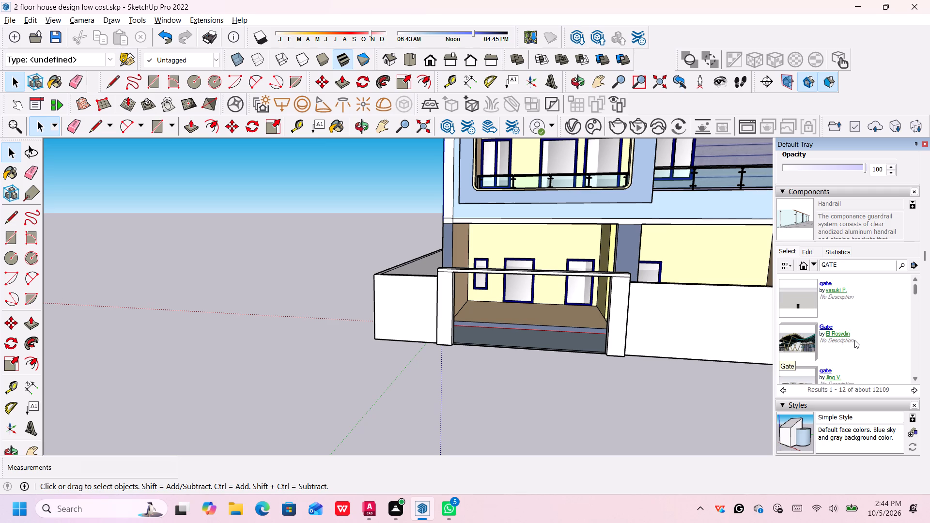
Look through the gate search results and open the entry showing a dark gate with fence panels.
{"action": "scroll", "coordinate": [863, 326], "scroll_direction": "down", "scroll_amount": 1}
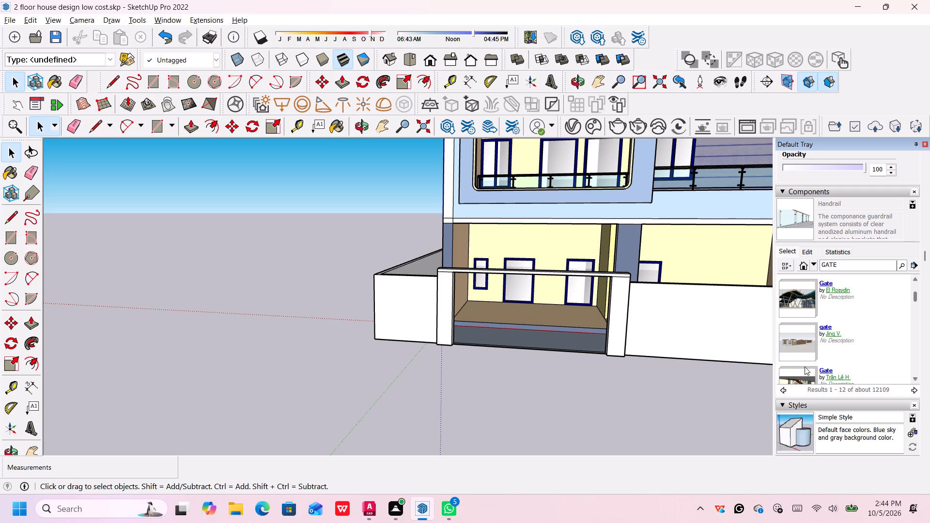
{"action": "scroll", "coordinate": [822, 351], "scroll_direction": "down", "scroll_amount": 2}
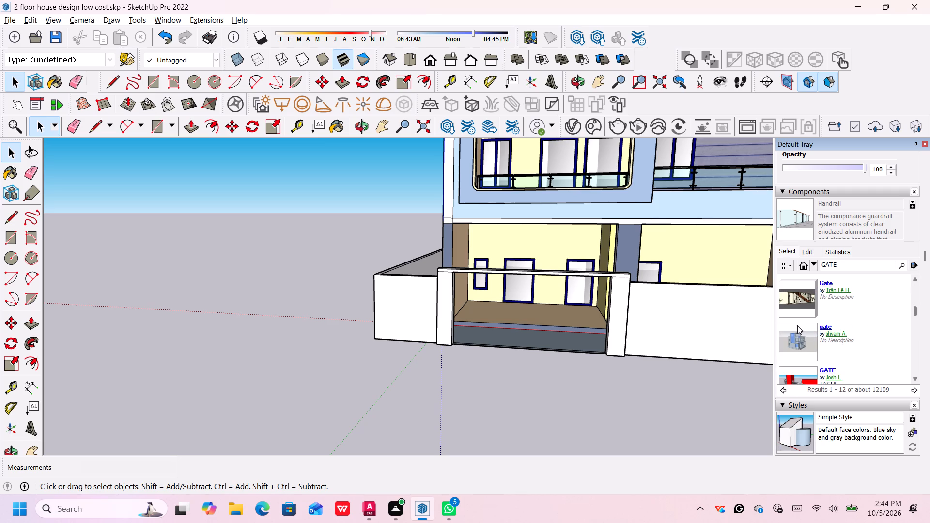
{"action": "scroll", "coordinate": [796, 325], "scroll_direction": "down", "scroll_amount": 4}
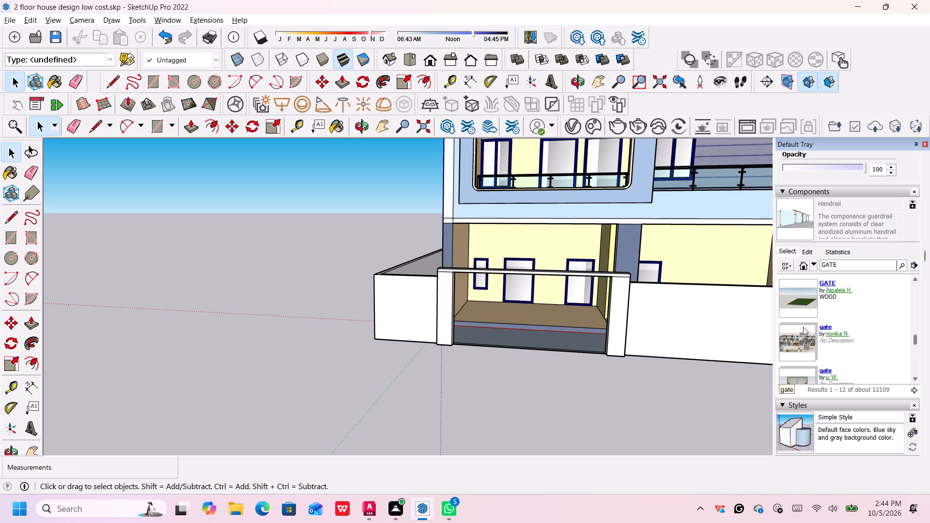
{"action": "scroll", "coordinate": [804, 324], "scroll_direction": "down", "scroll_amount": 1}
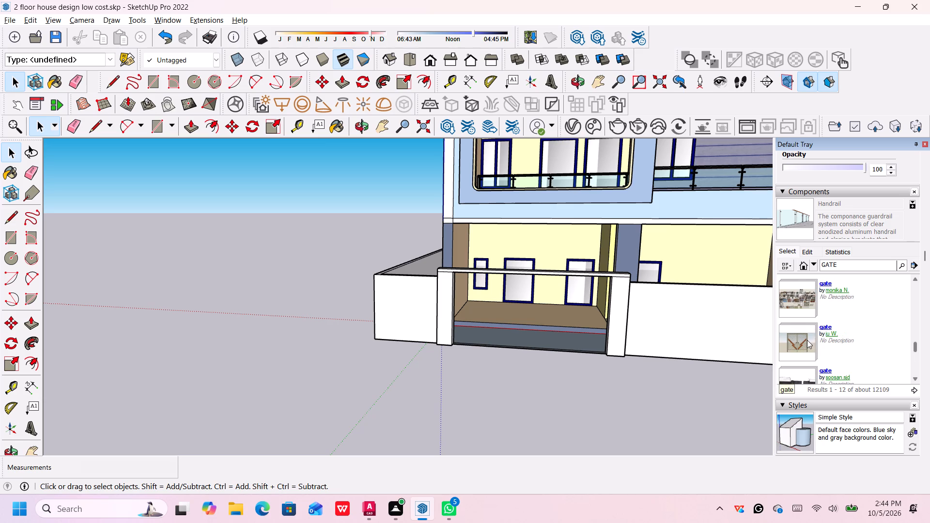
{"action": "scroll", "coordinate": [806, 342], "scroll_direction": "down", "scroll_amount": 2}
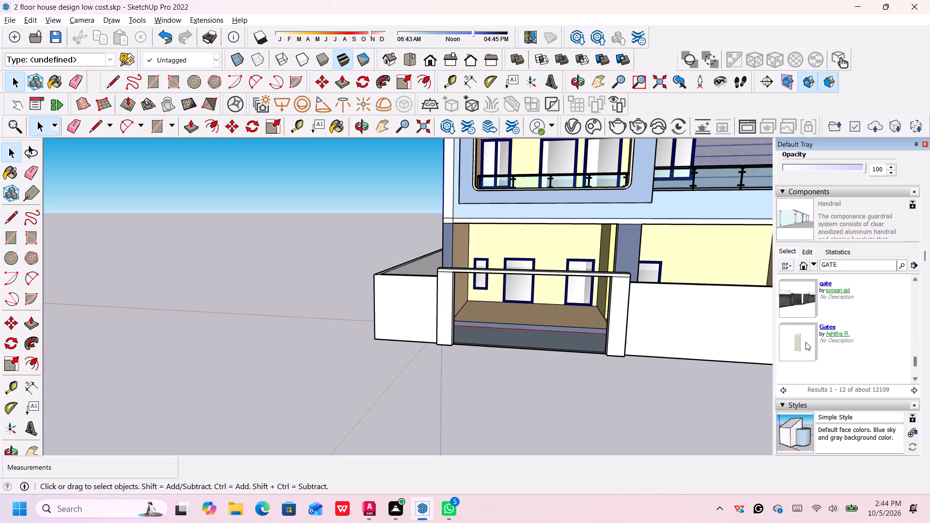
{"action": "scroll", "coordinate": [806, 341], "scroll_direction": "down", "scroll_amount": 1}
{"action": "scroll", "coordinate": [806, 338], "scroll_direction": "up", "scroll_amount": 2}
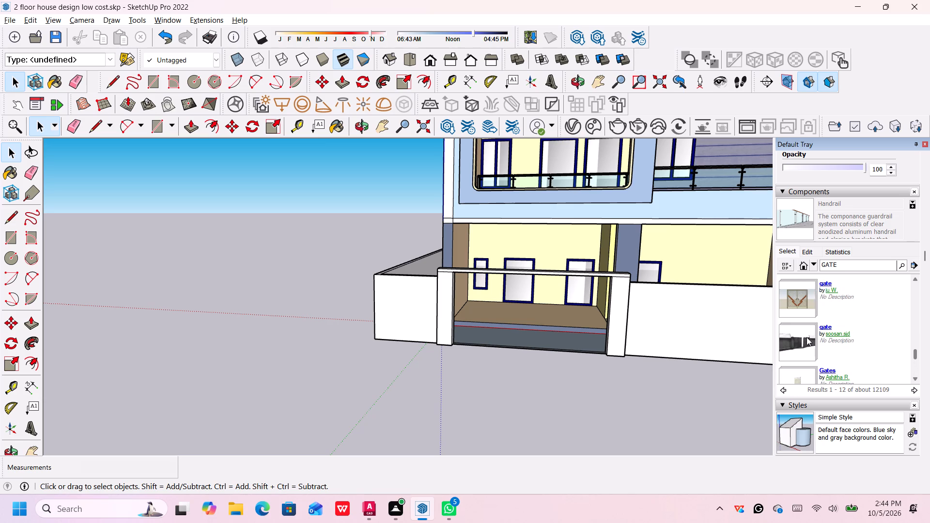
{"action": "double_click", "coordinate": [798, 342]}
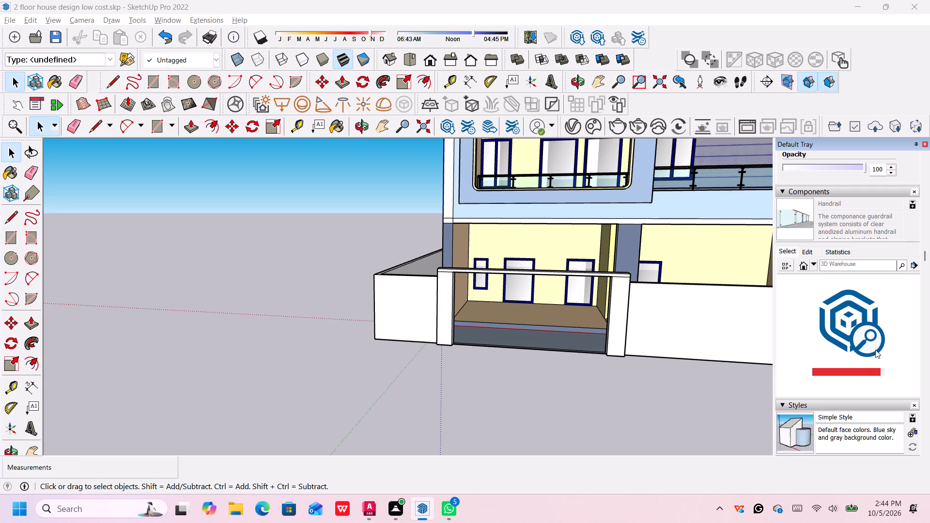
Examine the gate and fence models in the opened collection for one that suits the front entrance.
{"action": "scroll", "coordinate": [874, 353], "scroll_direction": "down", "scroll_amount": 1}
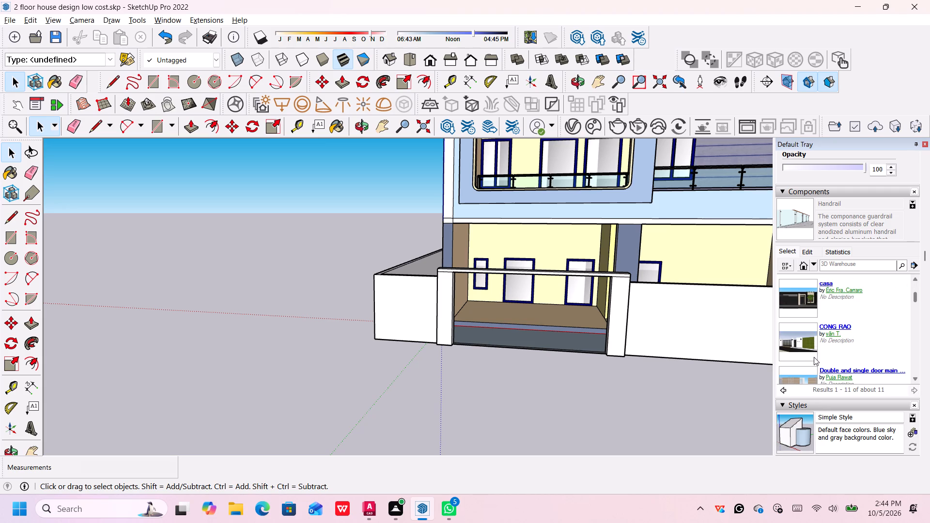
{"action": "scroll", "coordinate": [814, 357], "scroll_direction": "down", "scroll_amount": 3}
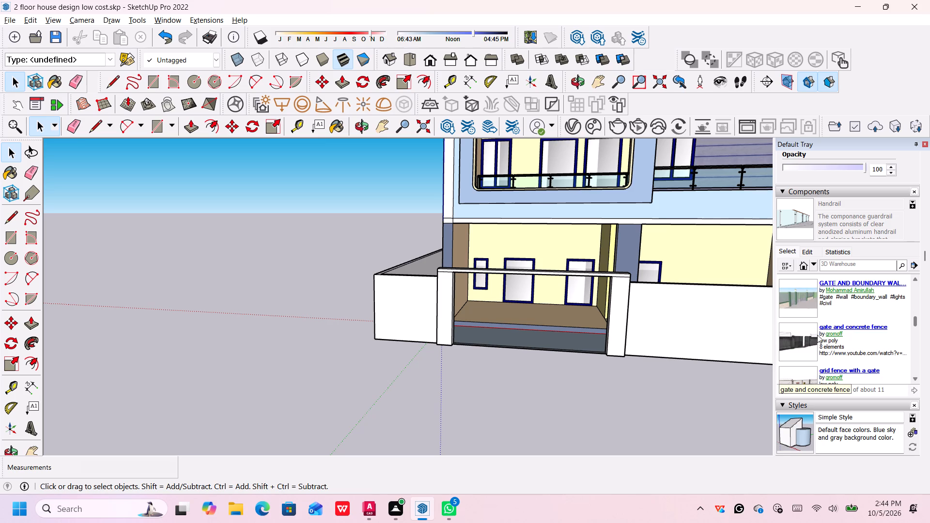
{"action": "scroll", "coordinate": [806, 348], "scroll_direction": "down", "scroll_amount": 2}
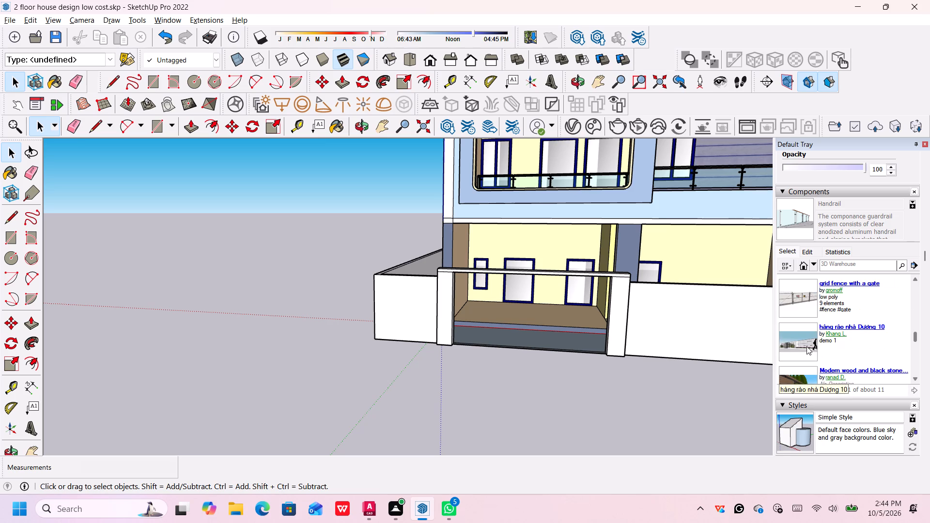
{"action": "scroll", "coordinate": [807, 345], "scroll_direction": "down", "scroll_amount": 3}
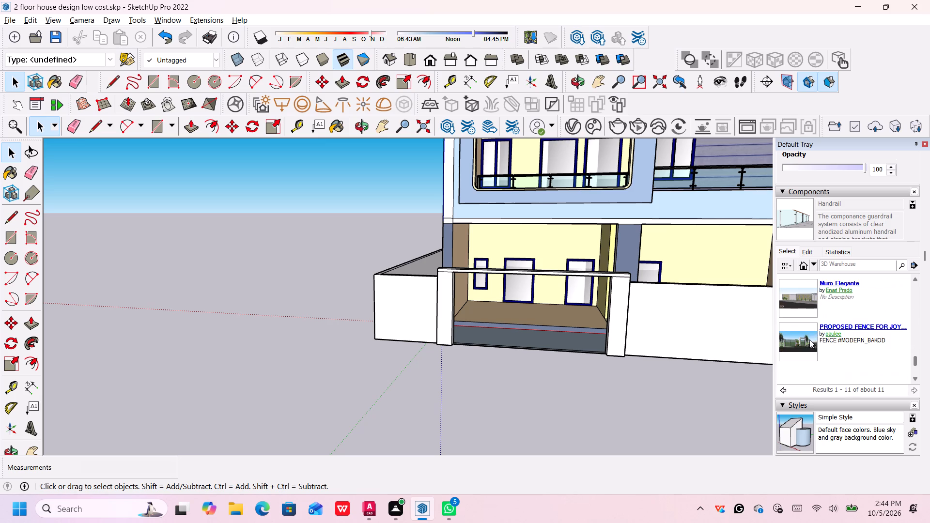
{"action": "scroll", "coordinate": [809, 339], "scroll_direction": "down", "scroll_amount": 1}
{"action": "scroll", "coordinate": [809, 339], "scroll_direction": "up", "scroll_amount": 6}
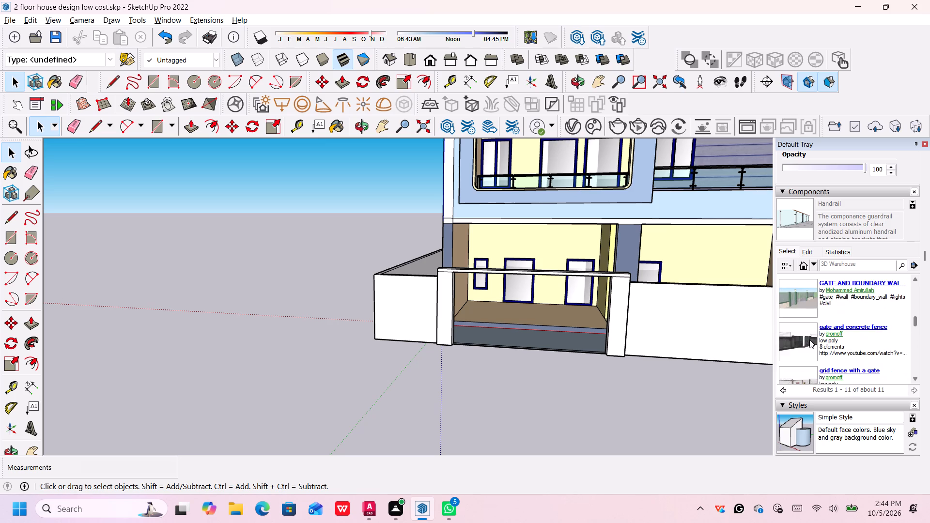
{"action": "scroll", "coordinate": [809, 339], "scroll_direction": "up", "scroll_amount": 5}
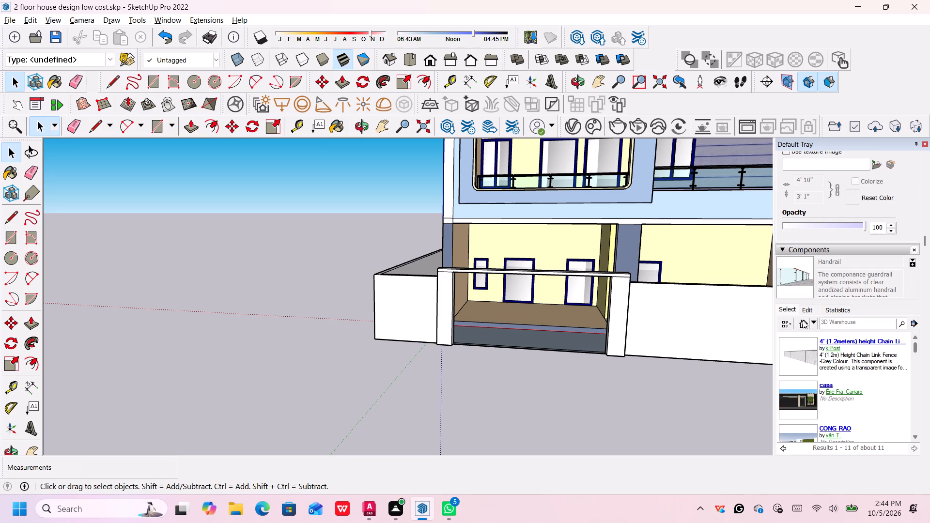
{"action": "scroll", "coordinate": [801, 346], "scroll_direction": "down", "scroll_amount": 12}
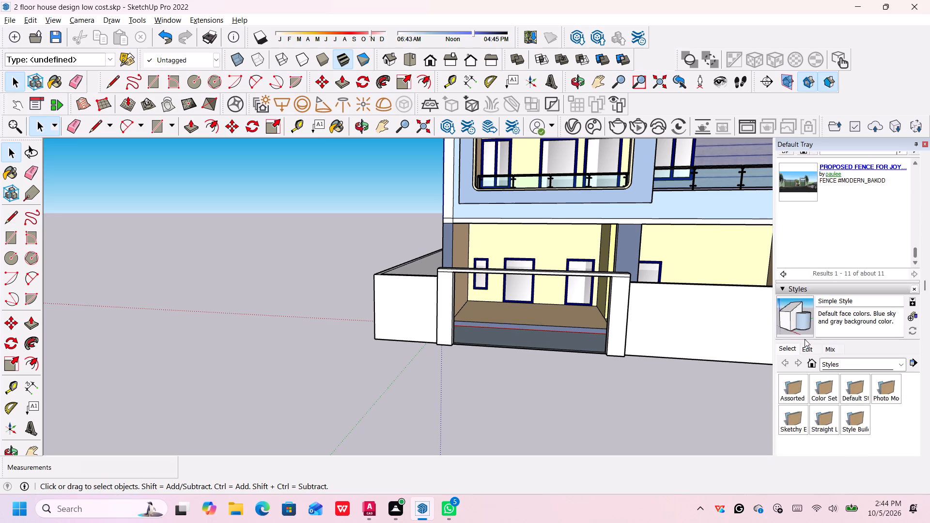
{"action": "scroll", "coordinate": [805, 339], "scroll_direction": "down", "scroll_amount": 3}
{"action": "scroll", "coordinate": [817, 313], "scroll_direction": "up", "scroll_amount": 4}
{"action": "scroll", "coordinate": [819, 311], "scroll_direction": "down", "scroll_amount": 1}
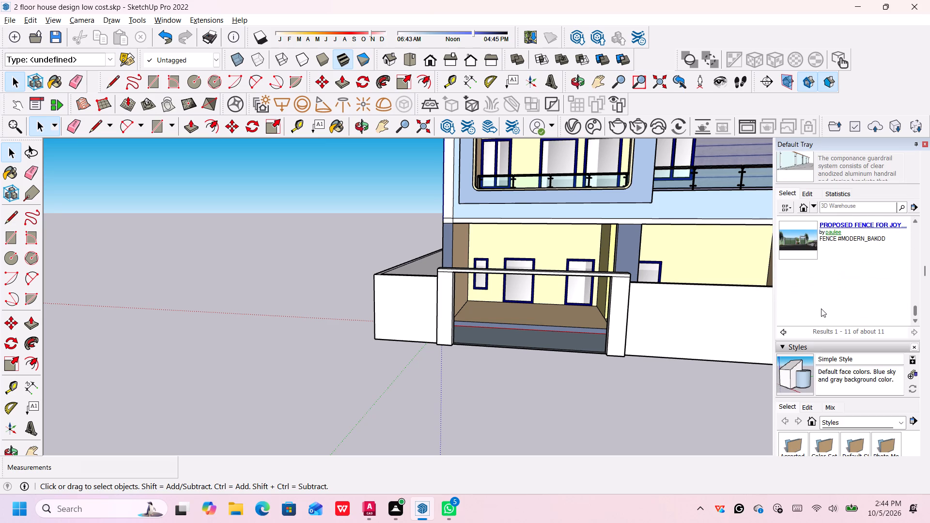
{"action": "scroll", "coordinate": [852, 350], "scroll_direction": "down", "scroll_amount": 2}
{"action": "scroll", "coordinate": [801, 245], "scroll_direction": "up", "scroll_amount": 3}
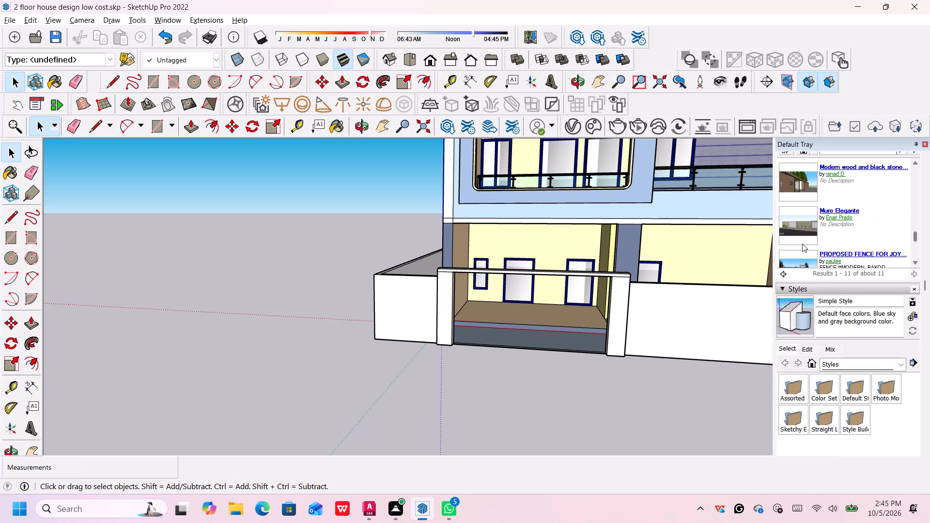
{"action": "scroll", "coordinate": [824, 224], "scroll_direction": "up", "scroll_amount": 1}
{"action": "middle_click_drag", "start_coordinate": [835, 237], "coordinate": [838, 249]}
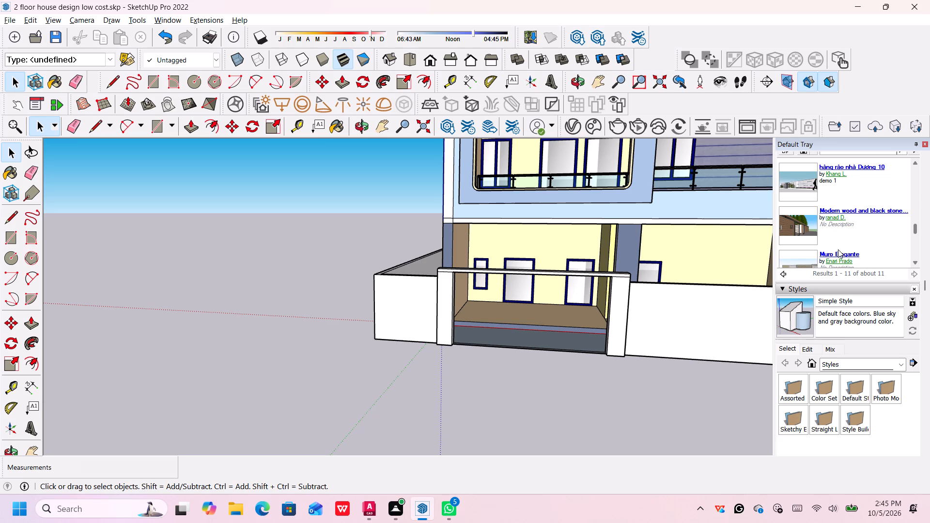
{"action": "middle_click_drag", "start_coordinate": [838, 249], "coordinate": [839, 251]}
{"action": "scroll", "coordinate": [840, 237], "scroll_direction": "up", "scroll_amount": 6}
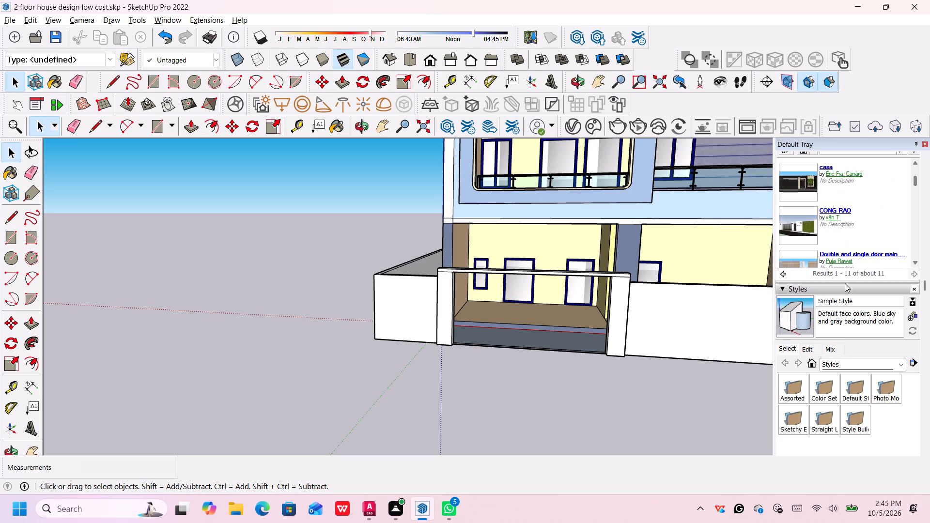
Return to the gate search results, browse further, and open the entry showing a large assortment of gates.
{"action": "left_click", "coordinate": [786, 273]}
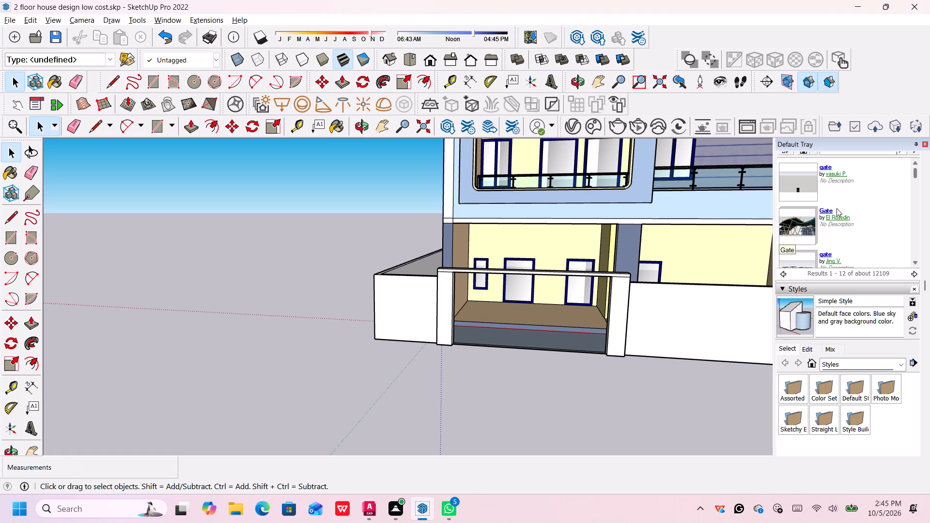
{"action": "scroll", "coordinate": [812, 187], "scroll_direction": "down", "scroll_amount": 1}
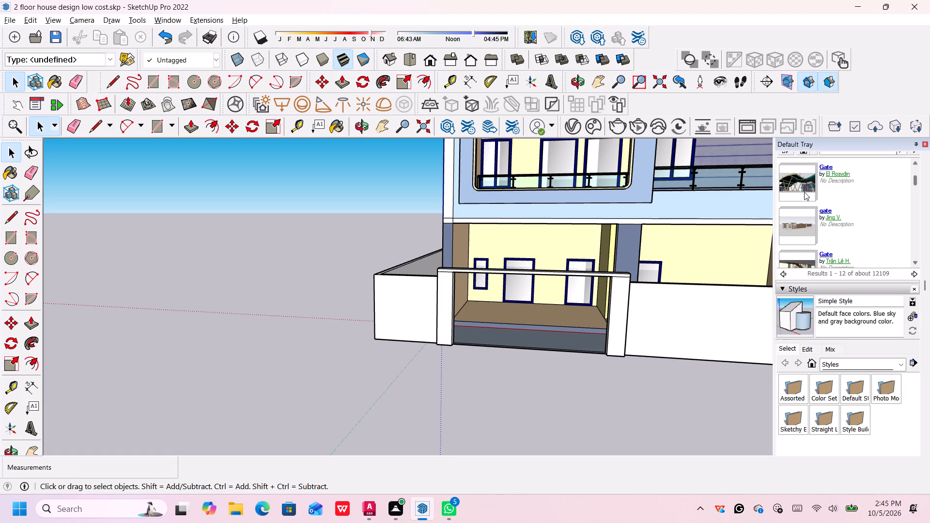
{"action": "scroll", "coordinate": [804, 194], "scroll_direction": "down", "scroll_amount": 2}
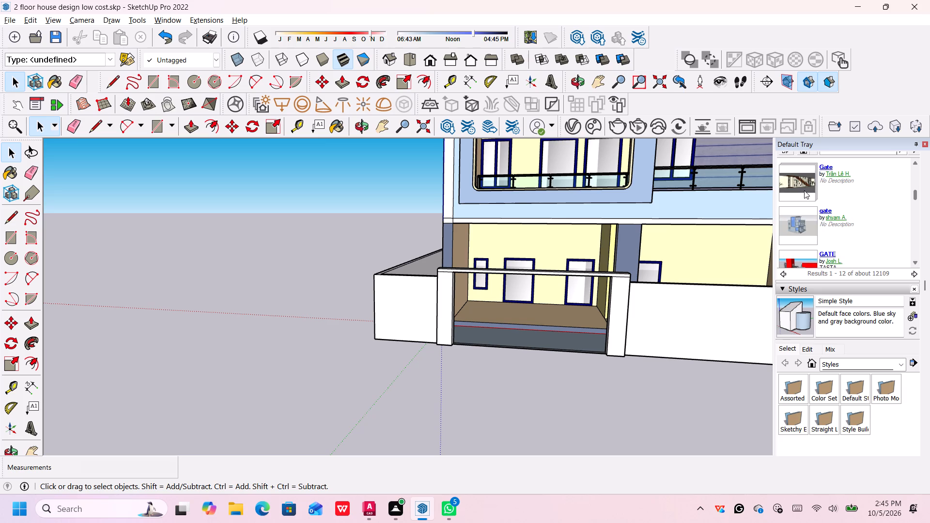
{"action": "scroll", "coordinate": [806, 199], "scroll_direction": "down", "scroll_amount": 2}
{"action": "scroll", "coordinate": [806, 194], "scroll_direction": "up", "scroll_amount": 2}
{"action": "scroll", "coordinate": [810, 214], "scroll_direction": "down", "scroll_amount": 3}
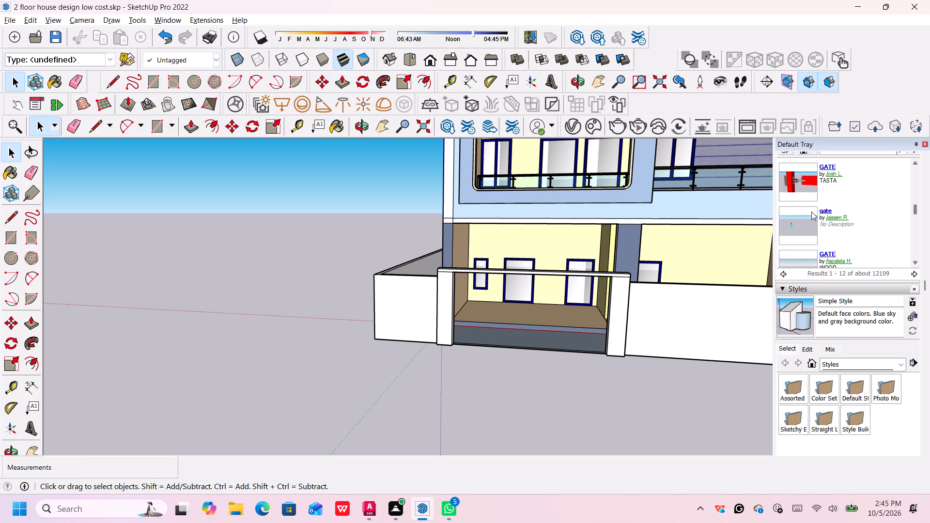
{"action": "scroll", "coordinate": [811, 212], "scroll_direction": "down", "scroll_amount": 2}
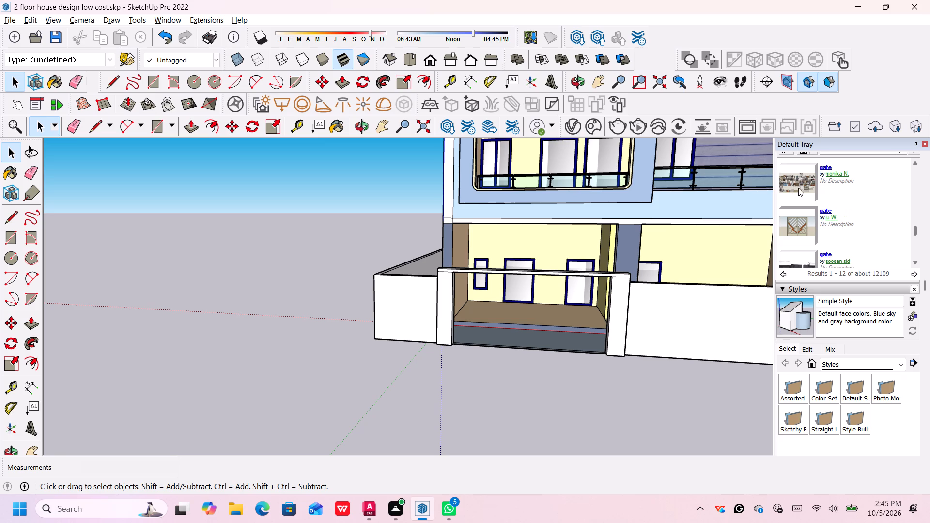
{"action": "double_click", "coordinate": [797, 188]}
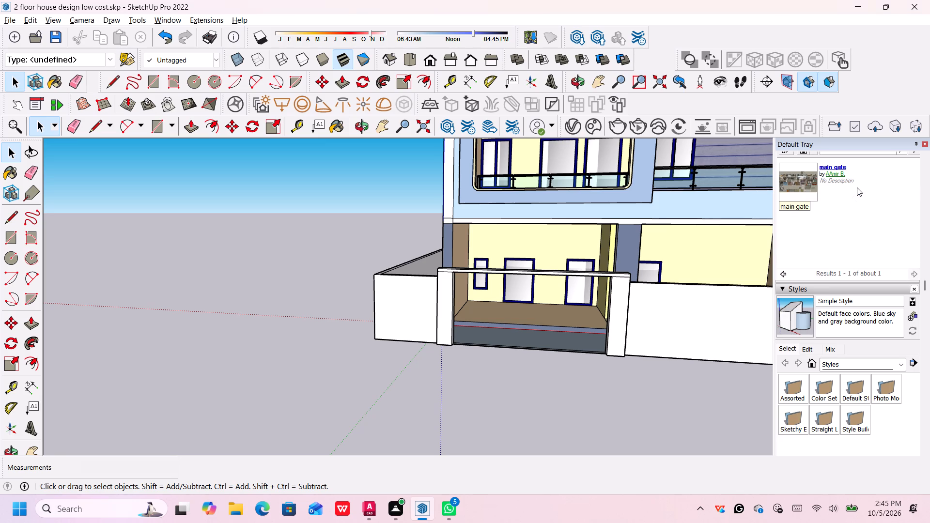
Load the "main gate" model from the 3D Warehouse and place it on the open ground beyond the house's side boundary wall.
{"action": "scroll", "coordinate": [799, 181], "scroll_direction": "up", "scroll_amount": 2}
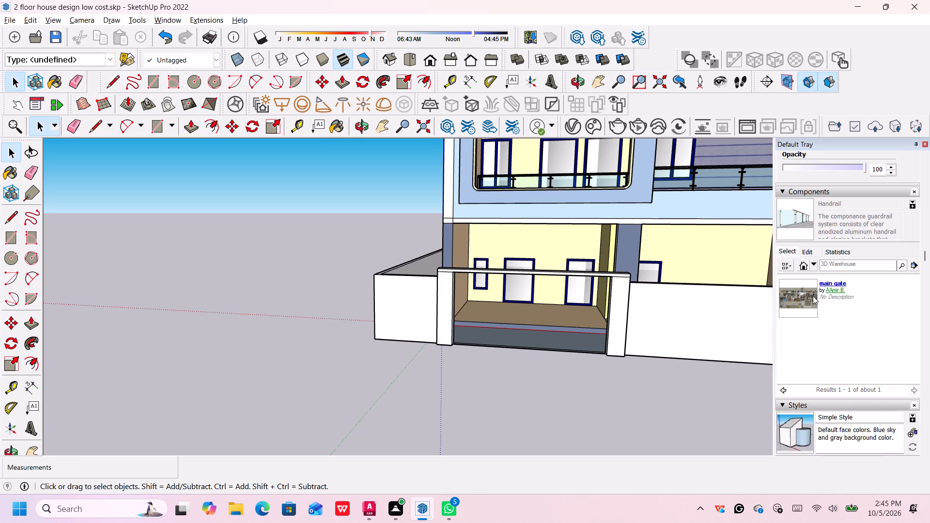
{"action": "double_click", "coordinate": [806, 298]}
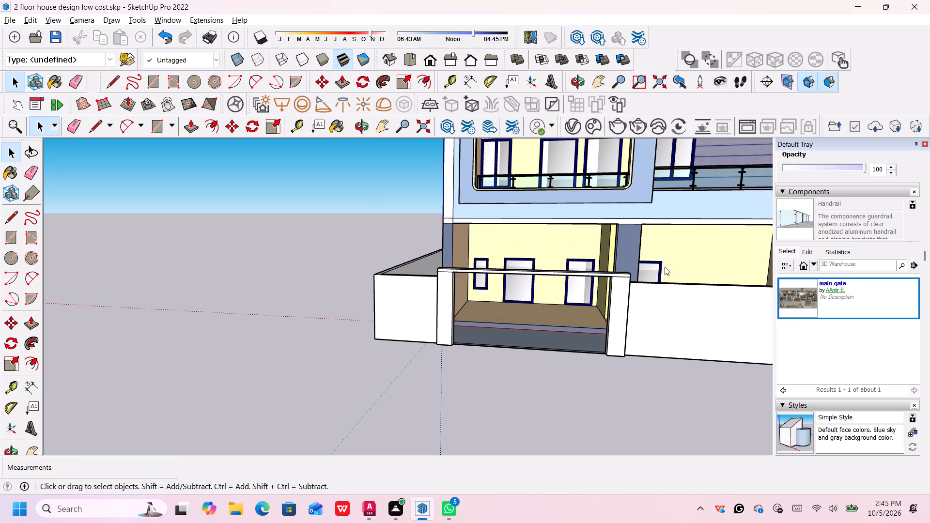
{"action": "scroll", "coordinate": [475, 364], "scroll_direction": "down", "scroll_amount": 6}
{"action": "left_click", "coordinate": [799, 297]}
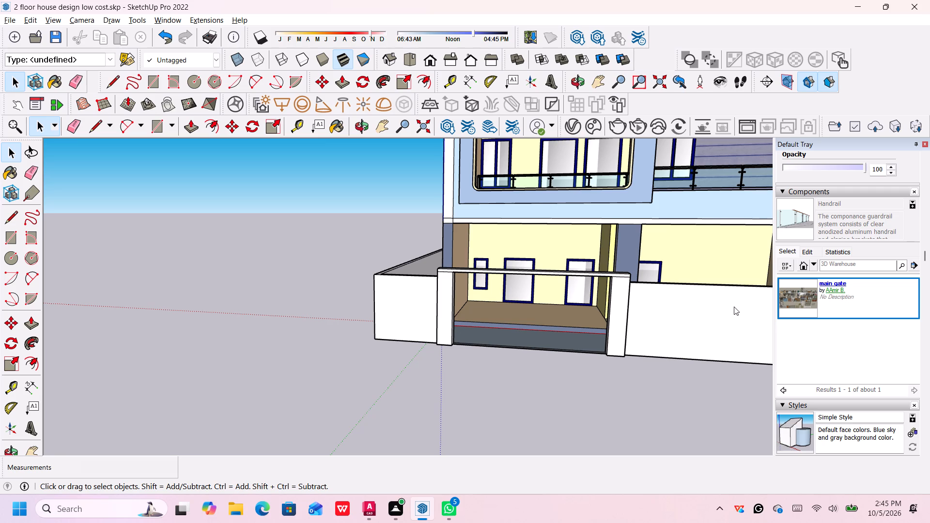
{"action": "scroll", "coordinate": [731, 311], "scroll_direction": "down", "scroll_amount": 4}
{"action": "scroll", "coordinate": [584, 328], "scroll_direction": "down", "scroll_amount": 6}
{"action": "scroll", "coordinate": [522, 331], "scroll_direction": "down", "scroll_amount": 5}
{"action": "scroll", "coordinate": [399, 369], "scroll_direction": "down", "scroll_amount": 1}
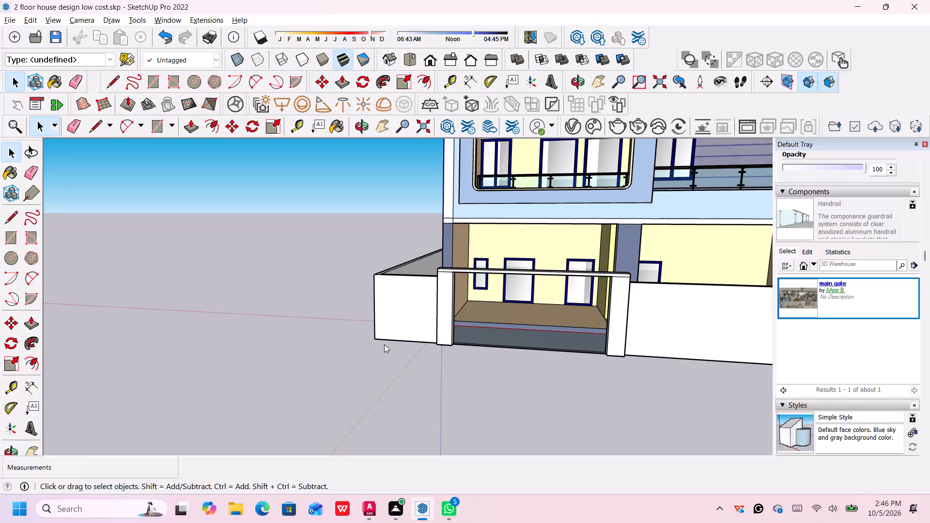
{"action": "scroll", "coordinate": [806, 315], "scroll_direction": "down", "scroll_amount": 3}
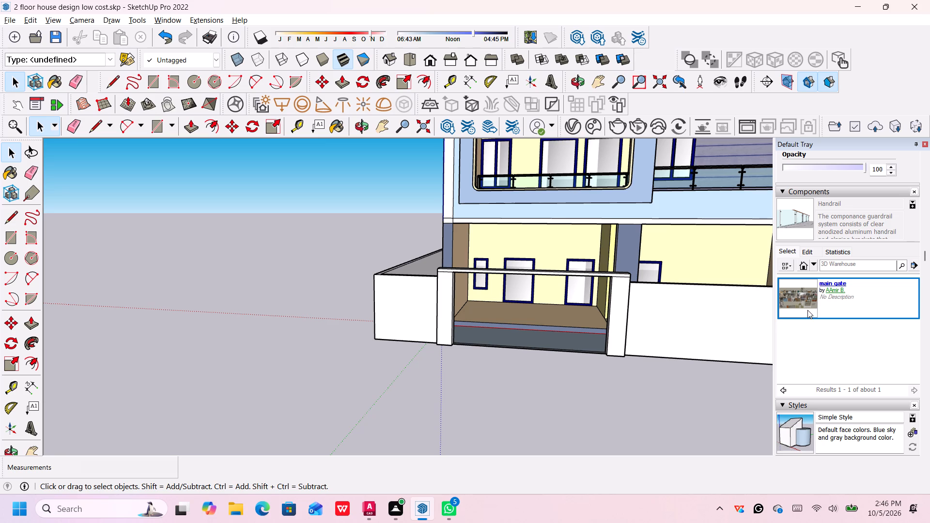
{"action": "scroll", "coordinate": [807, 310], "scroll_direction": "down", "scroll_amount": 1}
{"action": "scroll", "coordinate": [576, 358], "scroll_direction": "down", "scroll_amount": 8}
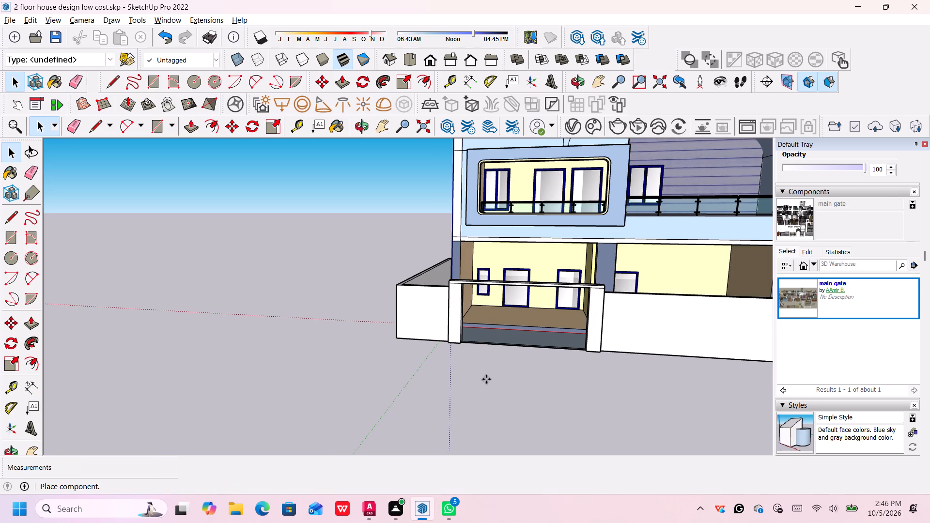
{"action": "scroll", "coordinate": [263, 363], "scroll_direction": "down", "scroll_amount": 6}
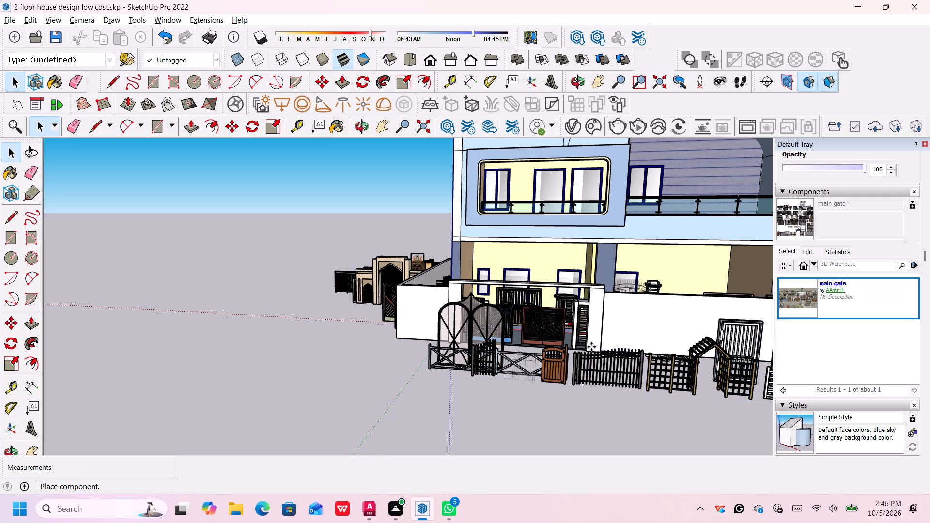
{"action": "scroll", "coordinate": [574, 354], "scroll_direction": "down", "scroll_amount": 1}
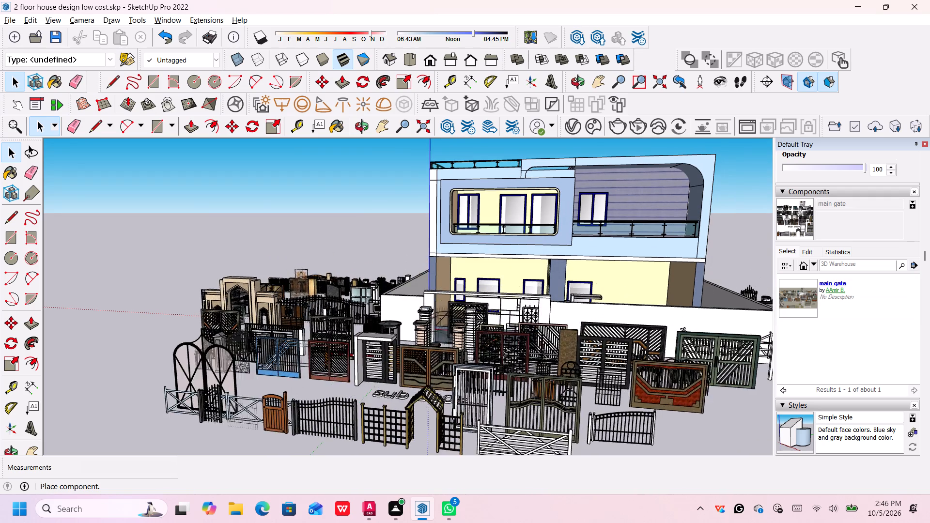
{"action": "scroll", "coordinate": [283, 366], "scroll_direction": "down", "scroll_amount": 6}
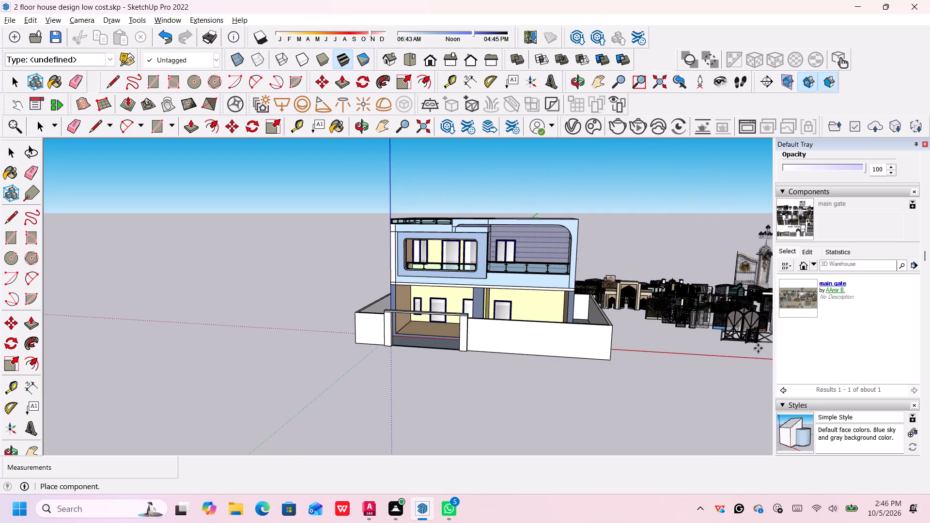
{"action": "scroll", "coordinate": [754, 364], "scroll_direction": "down", "scroll_amount": 5}
{"action": "middle_click_drag", "start_coordinate": [736, 344], "coordinate": [694, 344]}
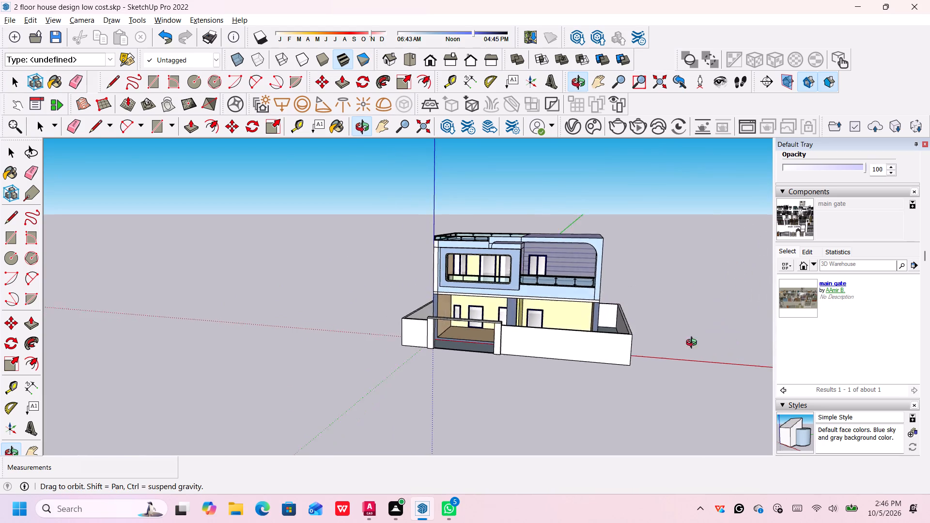
{"action": "middle_click_drag", "start_coordinate": [694, 344], "coordinate": [674, 375]}
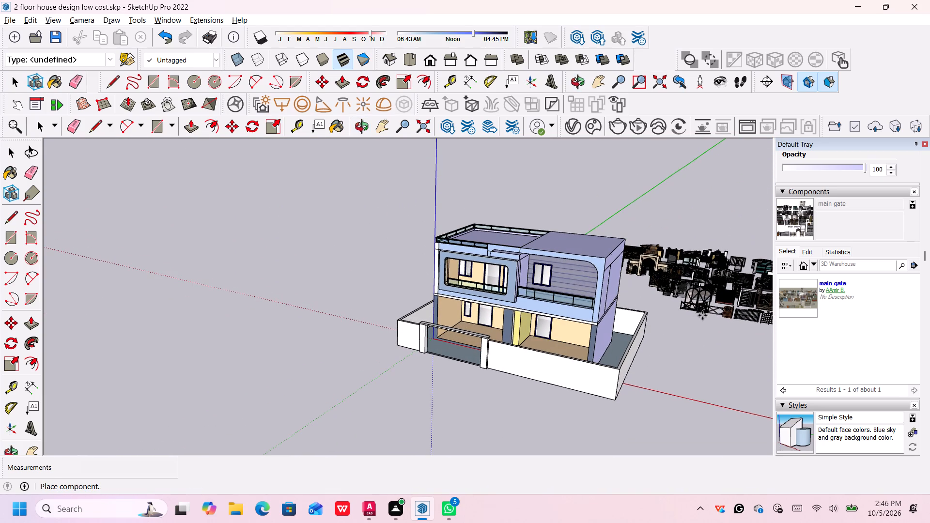
{"action": "left_click", "coordinate": [702, 315]}
{"action": "scroll", "coordinate": [691, 319], "scroll_direction": "up", "scroll_amount": 7}
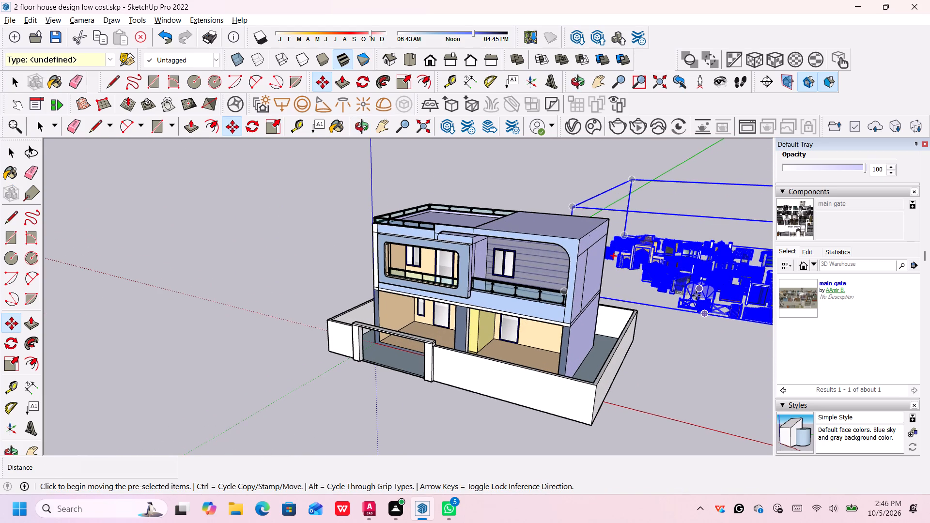
{"action": "middle_click_drag", "start_coordinate": [682, 306], "coordinate": [666, 288]}
{"action": "scroll", "coordinate": [668, 293], "scroll_direction": "down", "scroll_amount": 4}
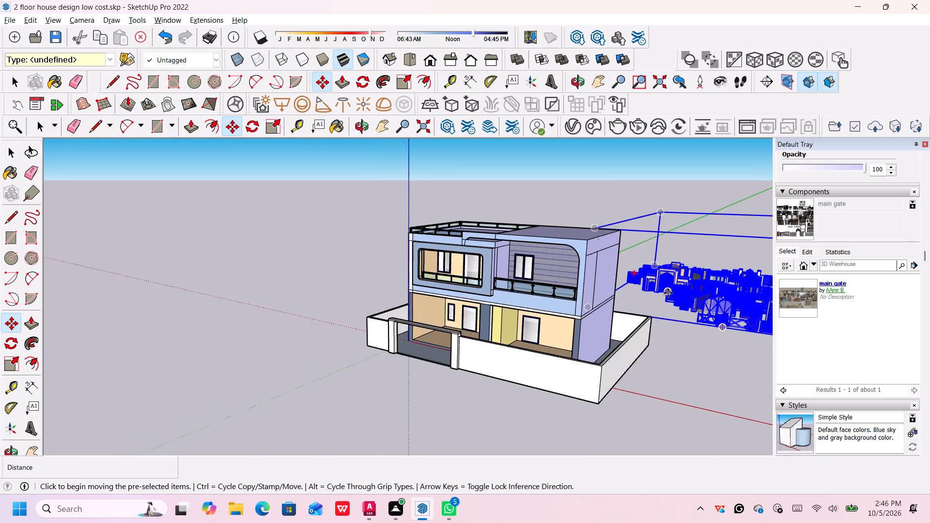
Exit the Move tool and deselect the placed gate collection beyond the house's side boundary wall.
{"action": "scroll", "coordinate": [668, 293], "scroll_direction": "down", "scroll_amount": 3}
{"action": "scroll", "coordinate": [693, 349], "scroll_direction": "down", "scroll_amount": 1}
{"action": "middle_click_drag", "start_coordinate": [693, 349], "coordinate": [706, 358]}
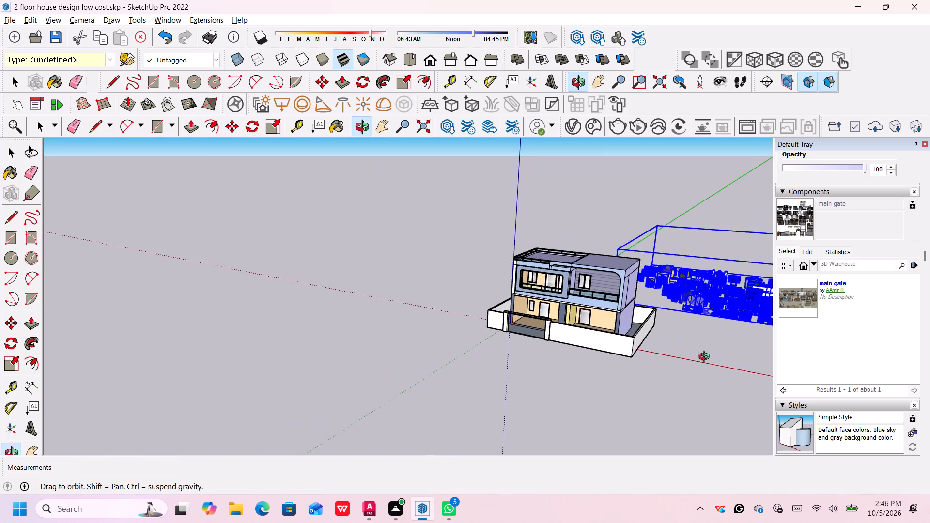
{"action": "middle_click_drag", "start_coordinate": [706, 358], "coordinate": [707, 360]}
{"action": "middle_click_drag", "start_coordinate": [707, 358], "coordinate": [515, 329], "text": "shift"}
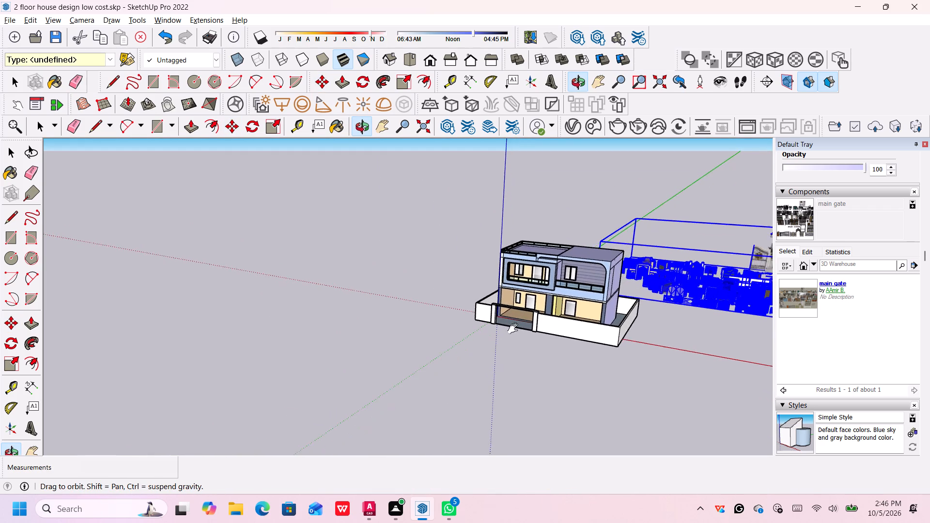
{"action": "middle_click_drag", "start_coordinate": [515, 329], "coordinate": [339, 331], "text": "shift"}
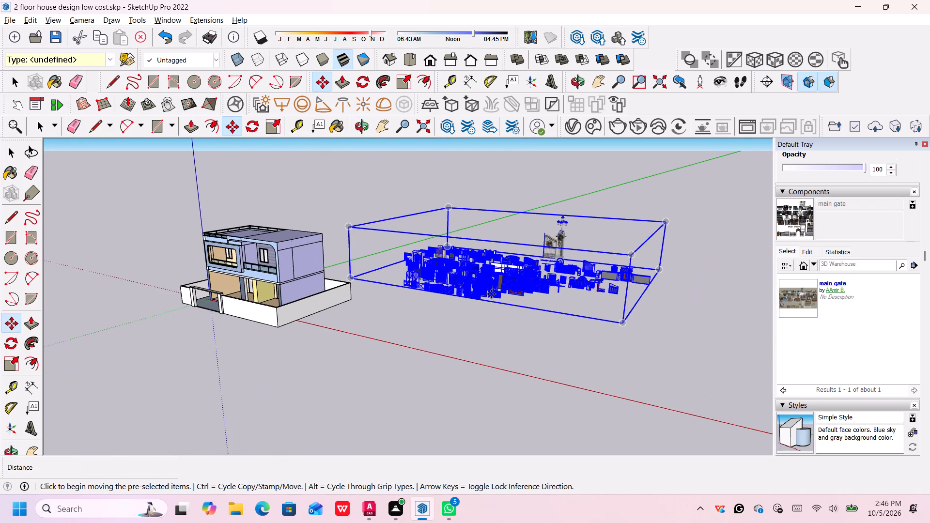
{"action": "scroll", "coordinate": [535, 287], "scroll_direction": "up", "scroll_amount": 6}
{"action": "scroll", "coordinate": [460, 255], "scroll_direction": "up", "scroll_amount": 5}
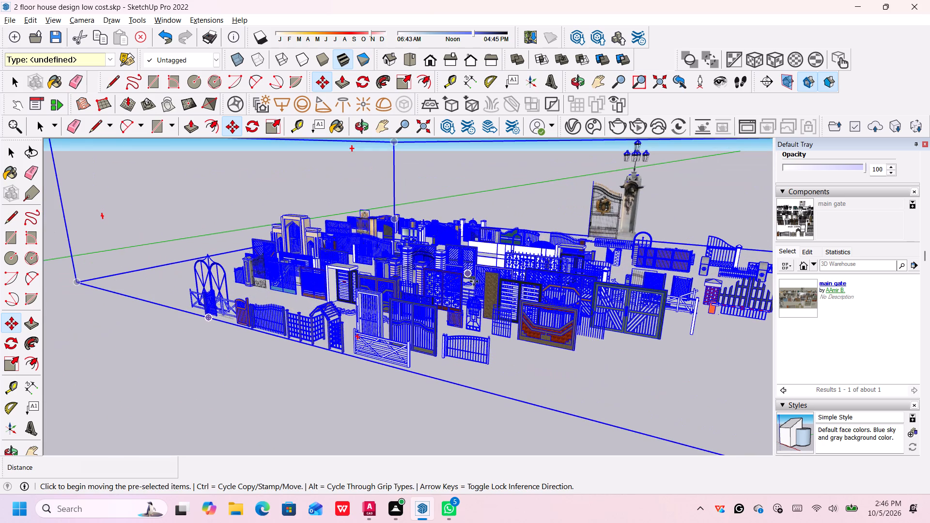
{"action": "scroll", "coordinate": [476, 308], "scroll_direction": "down", "scroll_amount": 1}
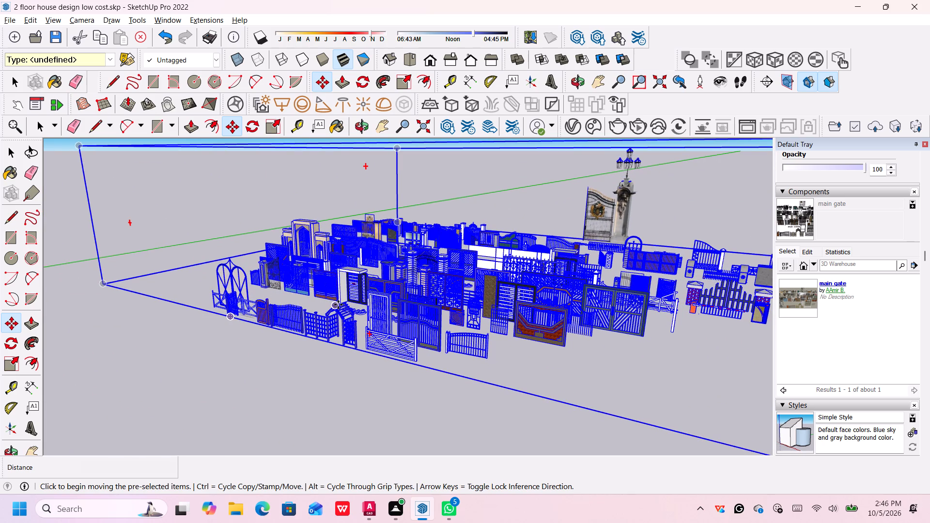
{"action": "key", "text": "space"}
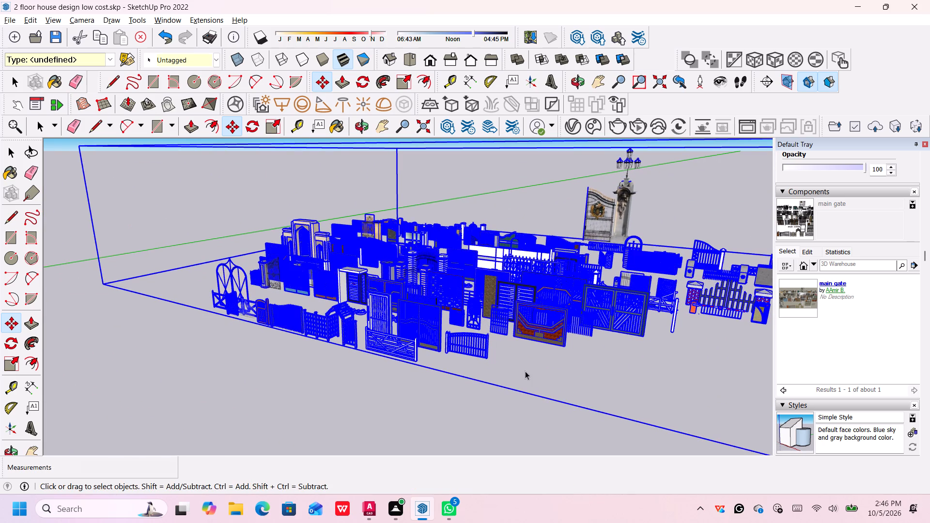
{"action": "key", "text": "space"}
{"action": "key", "text": "space"}
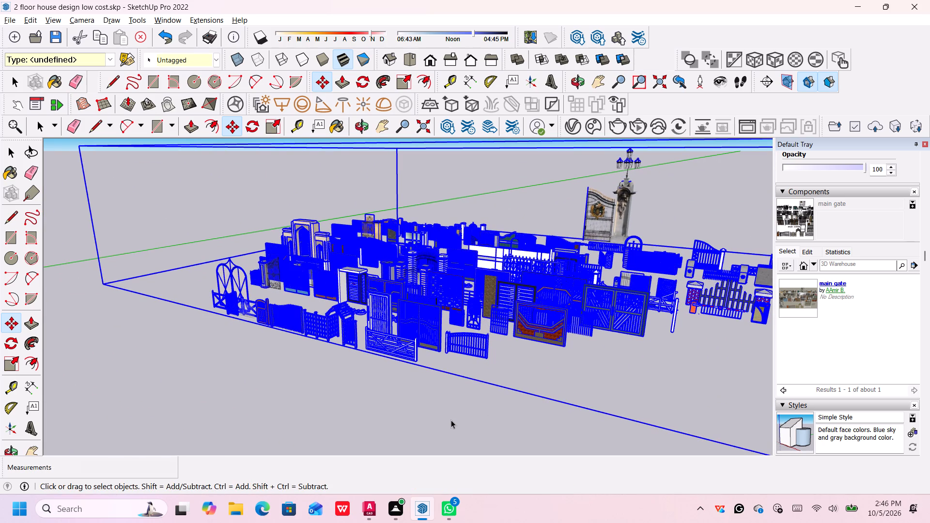
{"action": "key", "text": "space"}
{"action": "key", "text": "space"}
{"action": "left_click", "coordinate": [450, 419]}
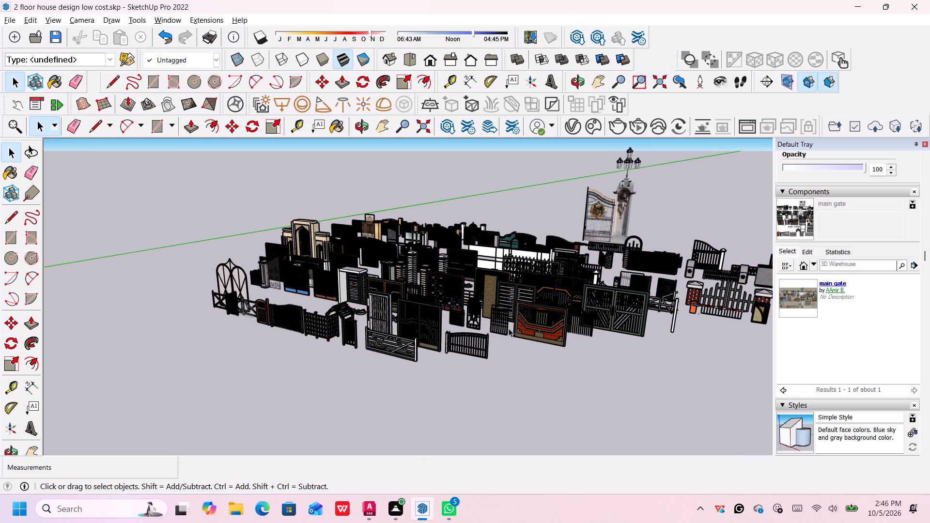
Examine the rows of gates in the placed collection, especially those around the beige arched gateway, for a suitable front gate.
{"action": "middle_click_drag", "start_coordinate": [354, 308], "coordinate": [355, 308]}
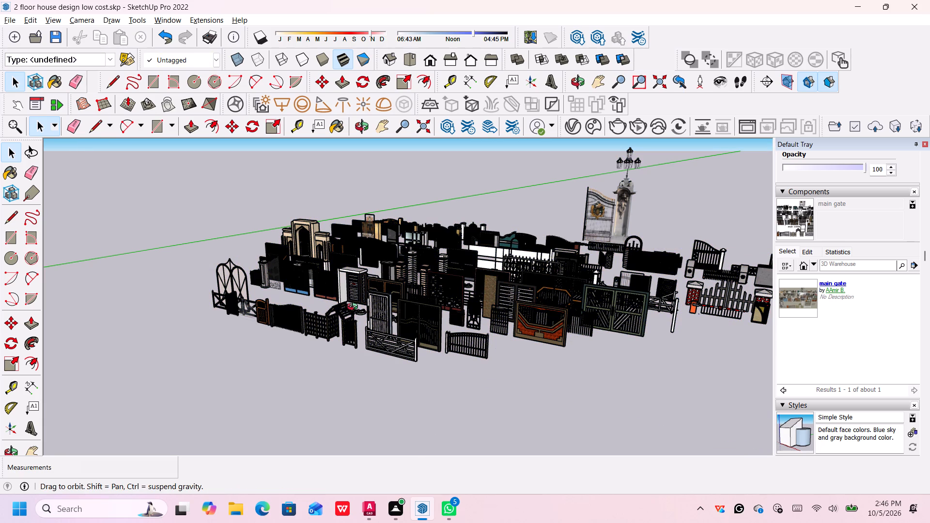
{"action": "middle_click_drag", "start_coordinate": [355, 308], "coordinate": [379, 330]}
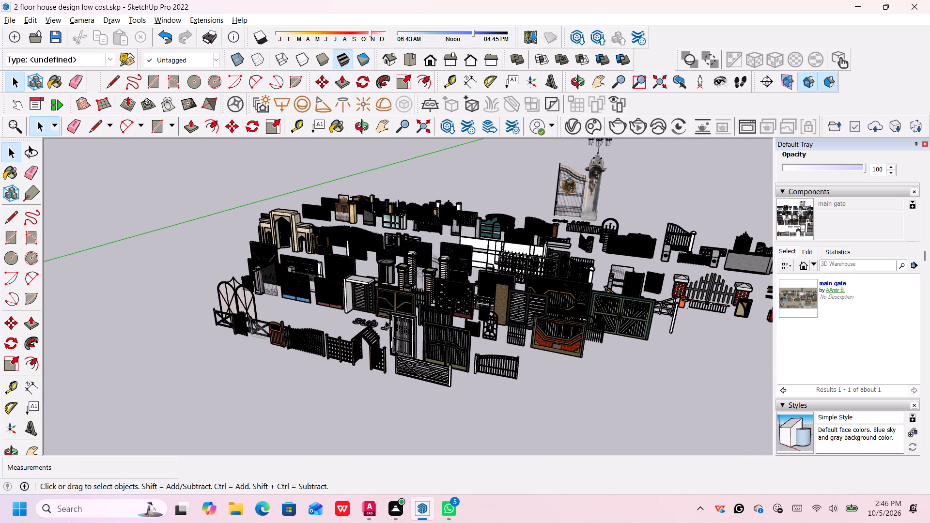
{"action": "middle_click_drag", "start_coordinate": [336, 320], "coordinate": [399, 329]}
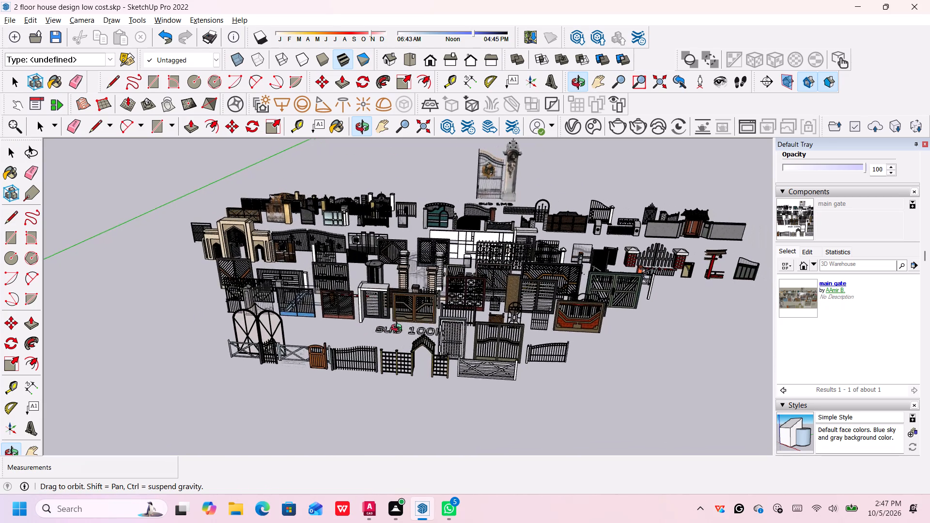
{"action": "middle_click_drag", "start_coordinate": [399, 329], "coordinate": [395, 328]}
{"action": "middle_click_drag", "start_coordinate": [393, 327], "coordinate": [387, 325]}
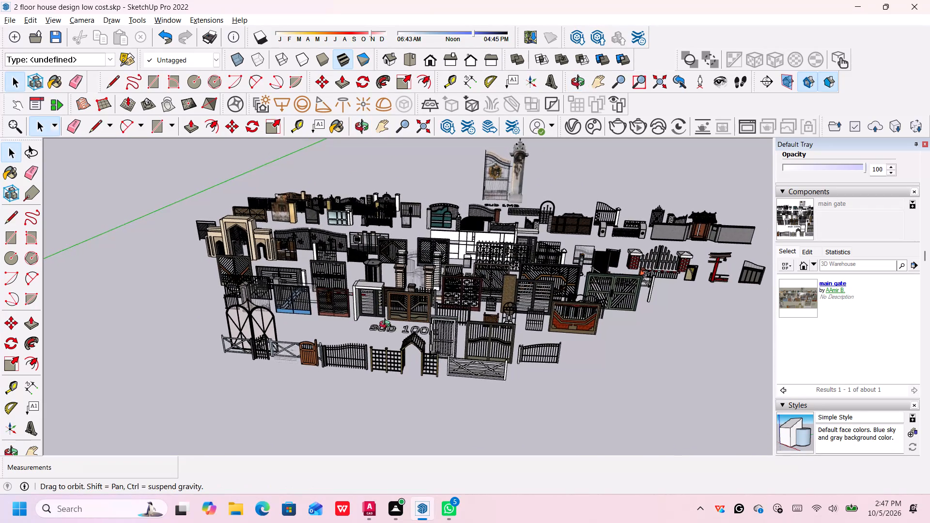
{"action": "middle_click_drag", "start_coordinate": [387, 325], "coordinate": [425, 337]}
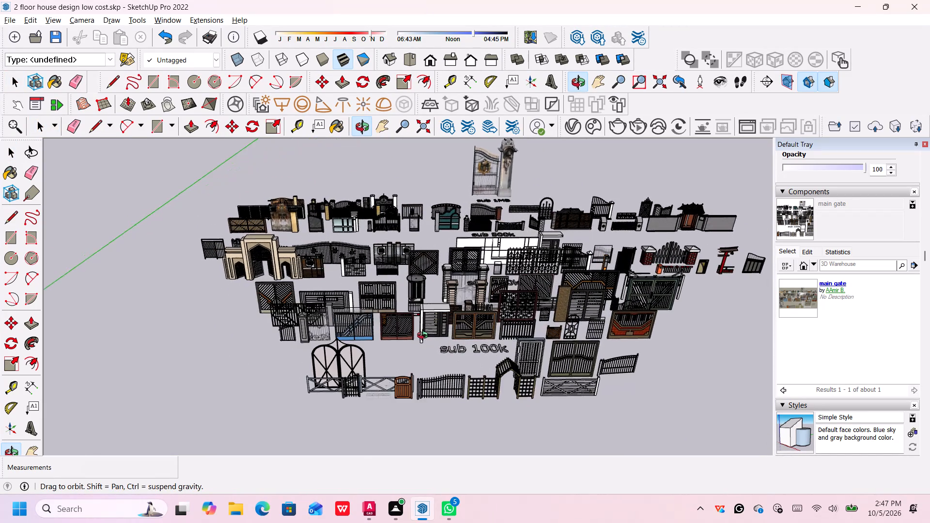
{"action": "middle_click_drag", "start_coordinate": [425, 337], "coordinate": [429, 341]}
{"action": "middle_click_drag", "start_coordinate": [269, 323], "coordinate": [291, 321]}
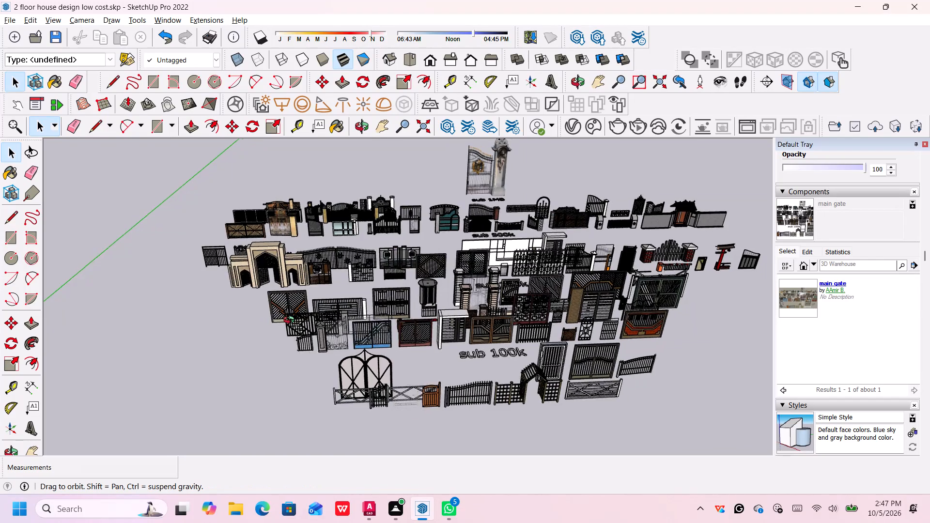
{"action": "middle_click_drag", "start_coordinate": [291, 321], "coordinate": [368, 324]}
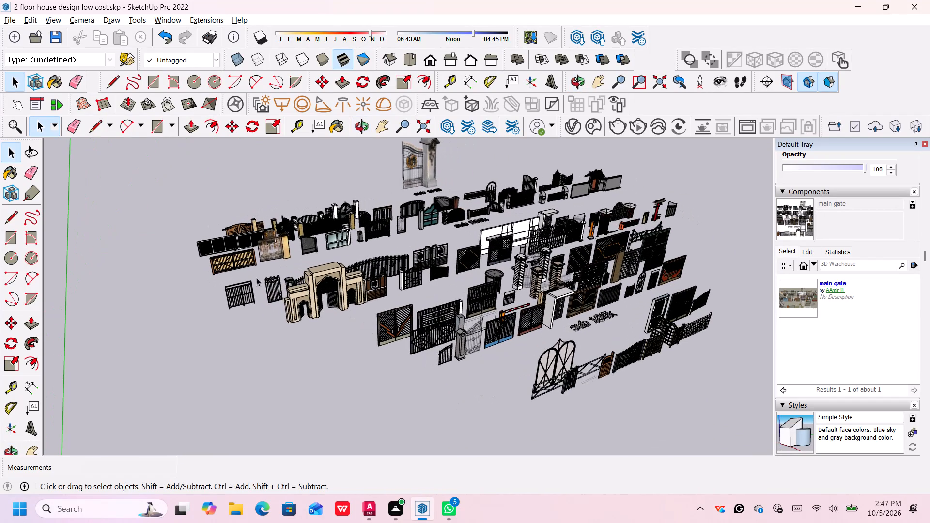
{"action": "scroll", "coordinate": [217, 261], "scroll_direction": "up", "scroll_amount": 4}
{"action": "scroll", "coordinate": [229, 271], "scroll_direction": "down", "scroll_amount": 1}
{"action": "scroll", "coordinate": [229, 270], "scroll_direction": "up", "scroll_amount": 7}
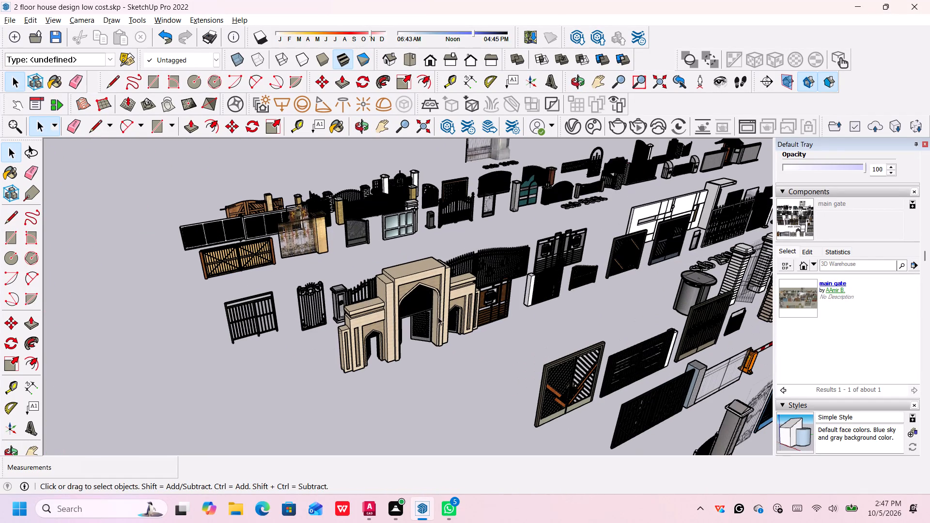
{"action": "scroll", "coordinate": [587, 294], "scroll_direction": "down", "scroll_amount": 6}
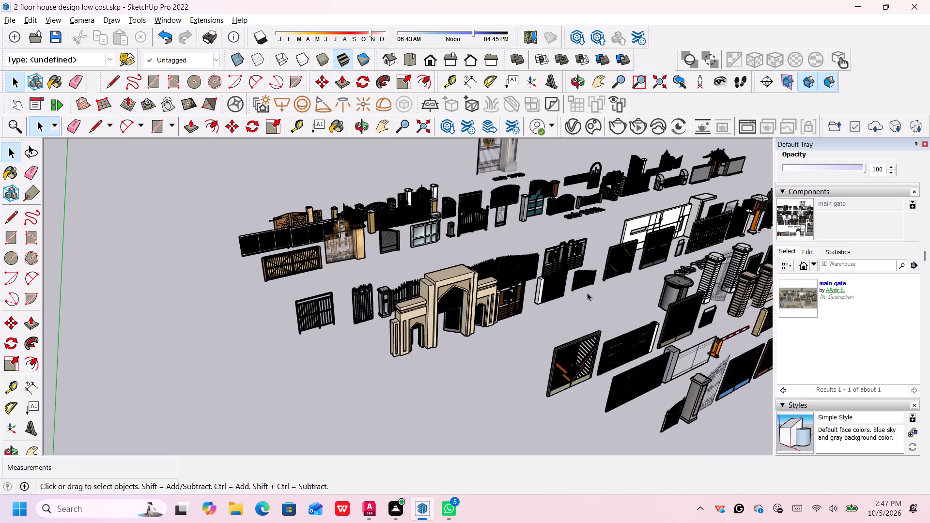
{"action": "scroll", "coordinate": [587, 292], "scroll_direction": "down", "scroll_amount": 2}
{"action": "scroll", "coordinate": [587, 292], "scroll_direction": "up", "scroll_amount": 1}
{"action": "scroll", "coordinate": [587, 292], "scroll_direction": "down", "scroll_amount": 1}
{"action": "middle_click_drag", "start_coordinate": [623, 379], "coordinate": [622, 379]}
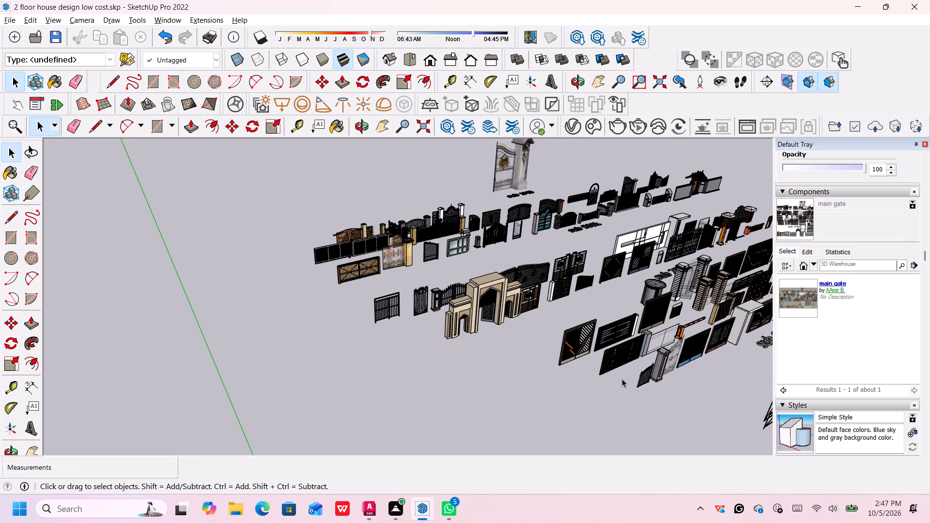
{"action": "middle_click_drag", "start_coordinate": [622, 379], "coordinate": [490, 370]}
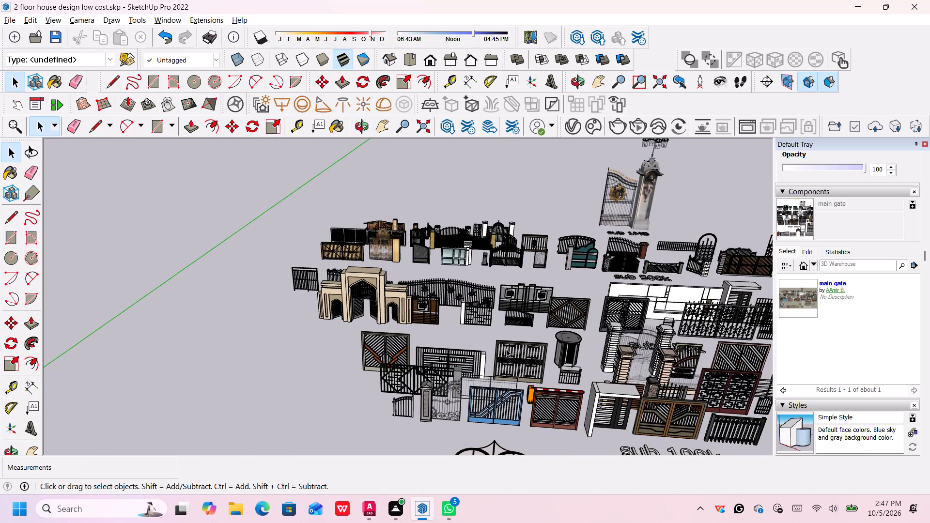
Examine the gates around the "sub 500k" and "sub 250k" labels, including the end with the walled entrance and brick-pillared gate.
{"action": "scroll", "coordinate": [558, 408], "scroll_direction": "down", "scroll_amount": 5}
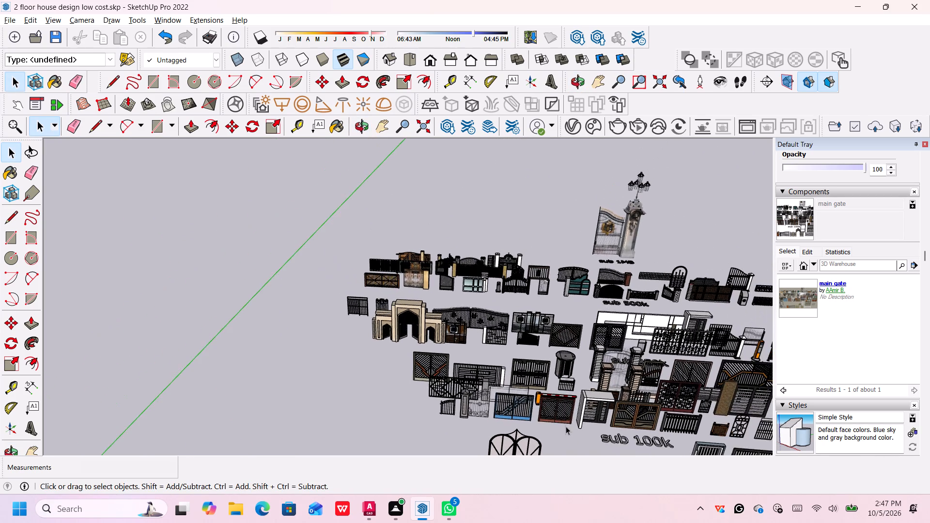
{"action": "scroll", "coordinate": [566, 426], "scroll_direction": "down", "scroll_amount": 15}
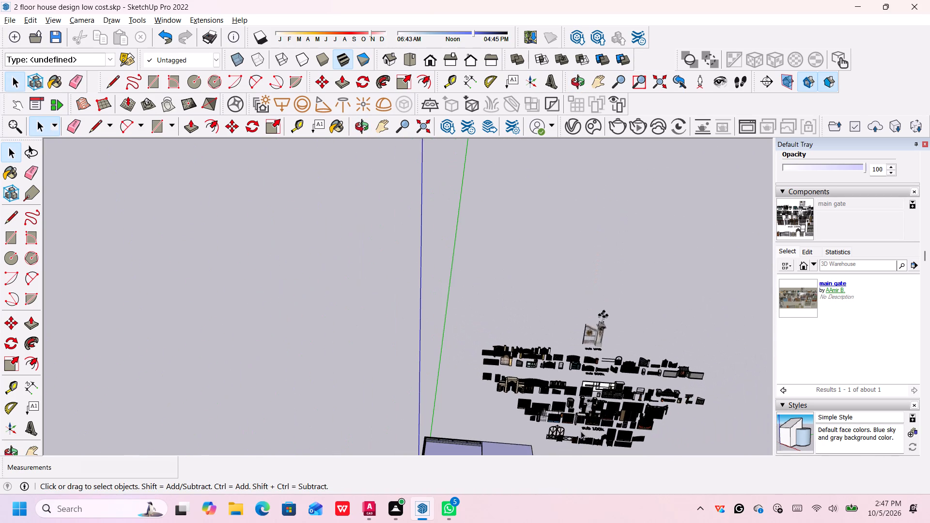
{"action": "middle_click_drag", "start_coordinate": [581, 431], "coordinate": [582, 443]}
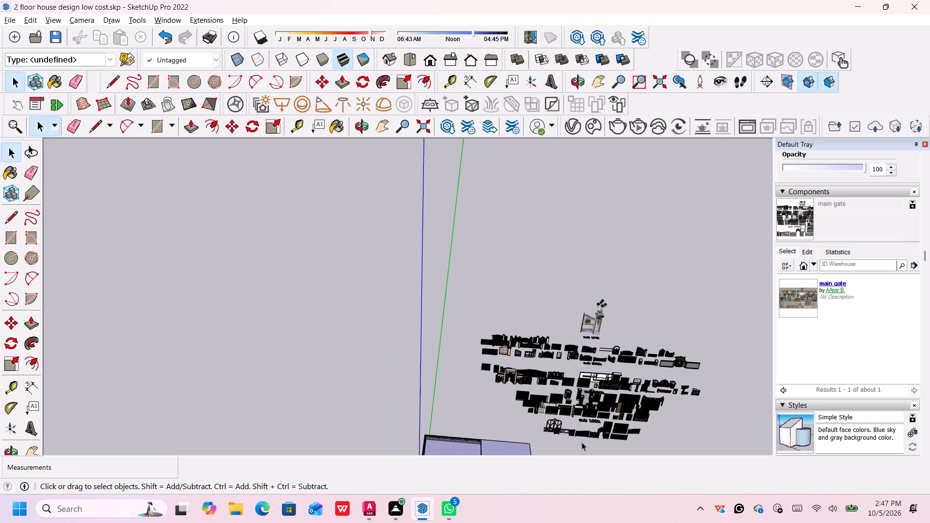
{"action": "middle_click_drag", "start_coordinate": [580, 440], "coordinate": [540, 371], "text": "shift"}
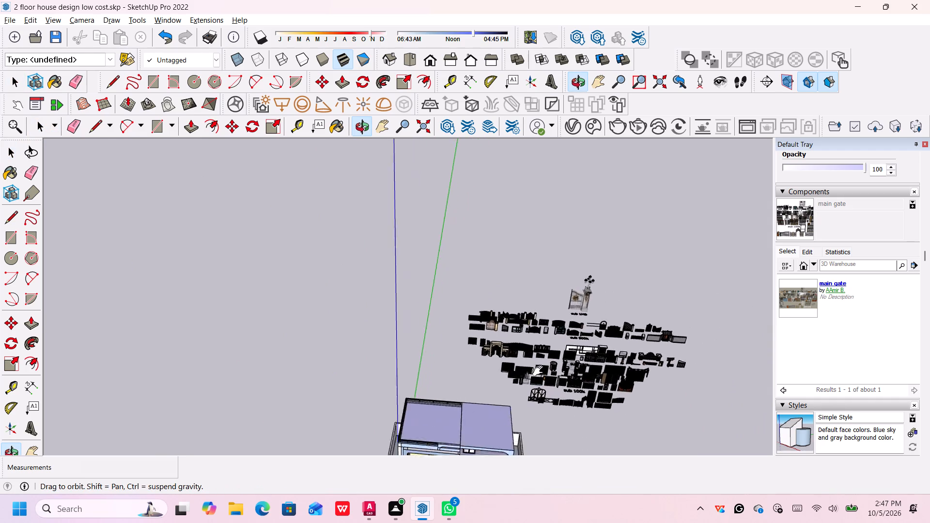
{"action": "middle_click_drag", "start_coordinate": [540, 371], "coordinate": [310, 346], "text": "shift"}
{"action": "scroll", "coordinate": [383, 288], "scroll_direction": "up", "scroll_amount": 7}
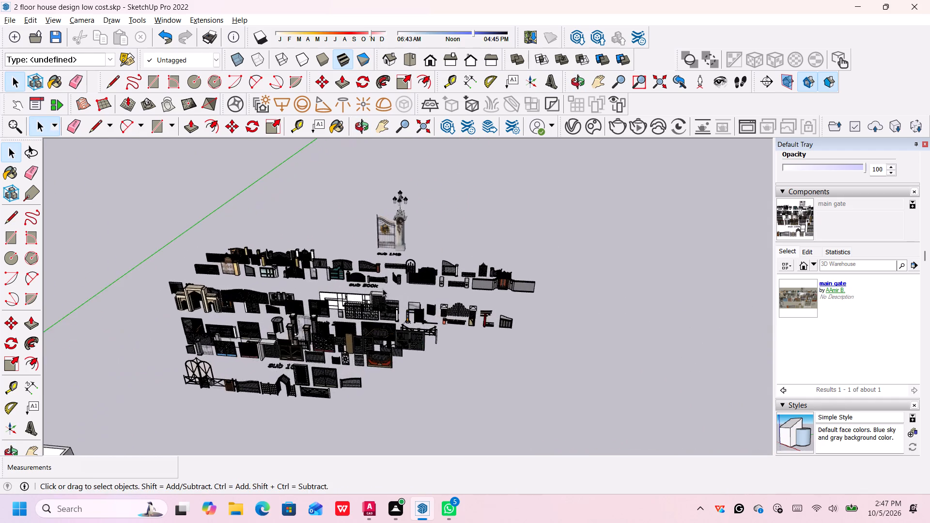
{"action": "scroll", "coordinate": [384, 290], "scroll_direction": "up", "scroll_amount": 10}
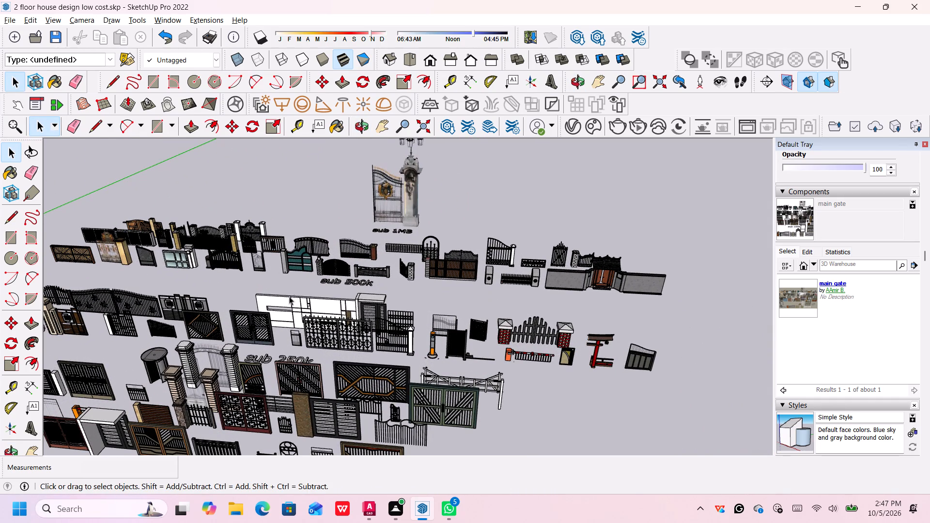
{"action": "scroll", "coordinate": [420, 277], "scroll_direction": "up", "scroll_amount": 5}
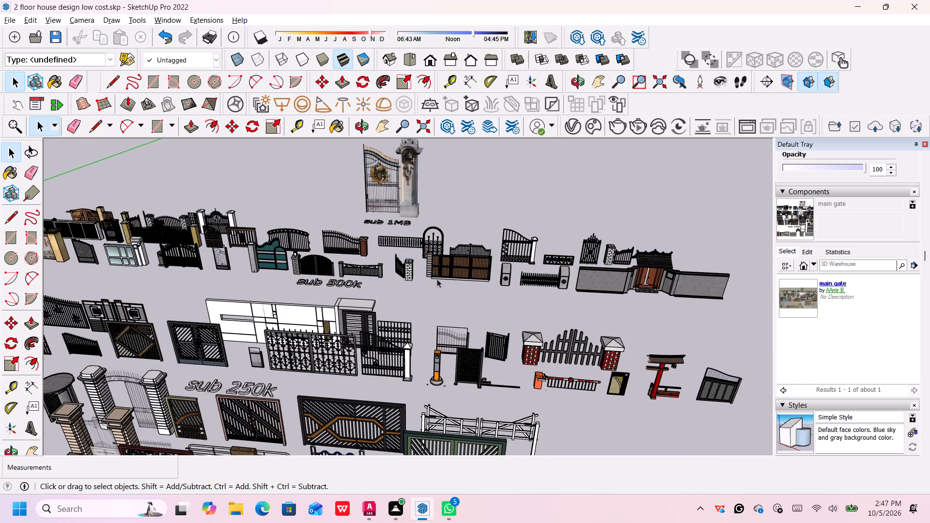
{"action": "scroll", "coordinate": [437, 279], "scroll_direction": "up", "scroll_amount": 4}
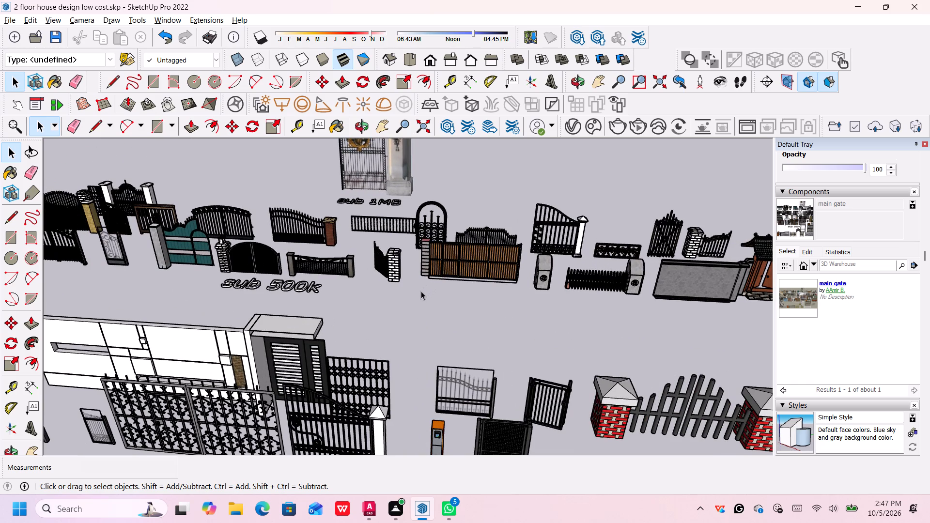
{"action": "scroll", "coordinate": [423, 288], "scroll_direction": "down", "scroll_amount": 3}
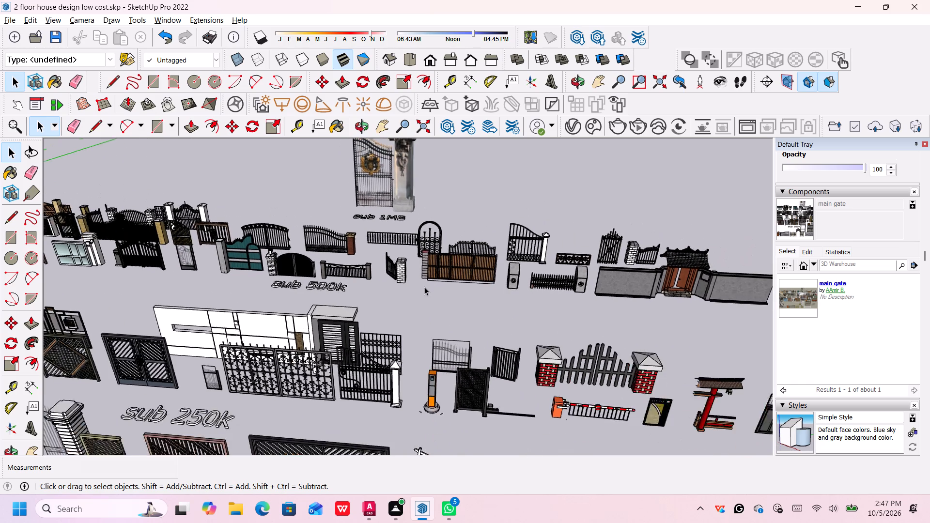
{"action": "scroll", "coordinate": [424, 287], "scroll_direction": "down", "scroll_amount": 2}
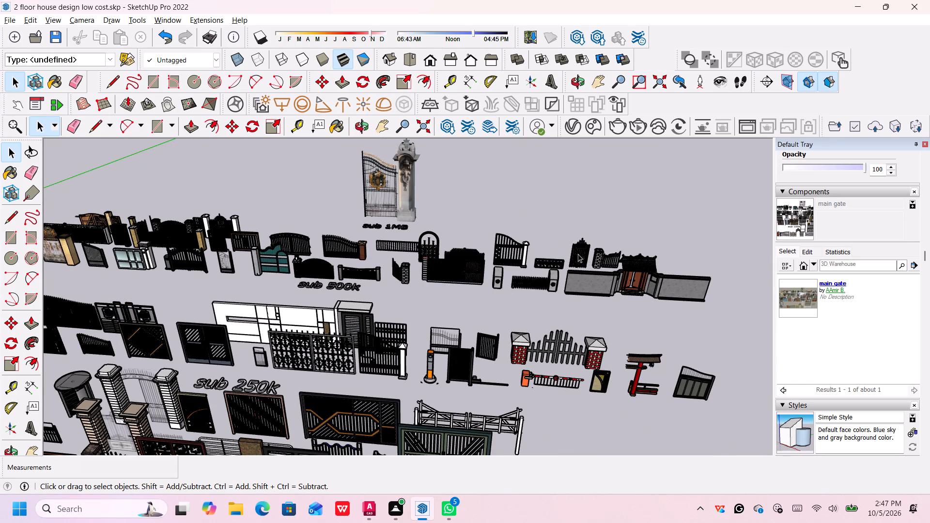
{"action": "scroll", "coordinate": [638, 292], "scroll_direction": "up", "scroll_amount": 4}
{"action": "scroll", "coordinate": [636, 296], "scroll_direction": "down", "scroll_amount": 3}
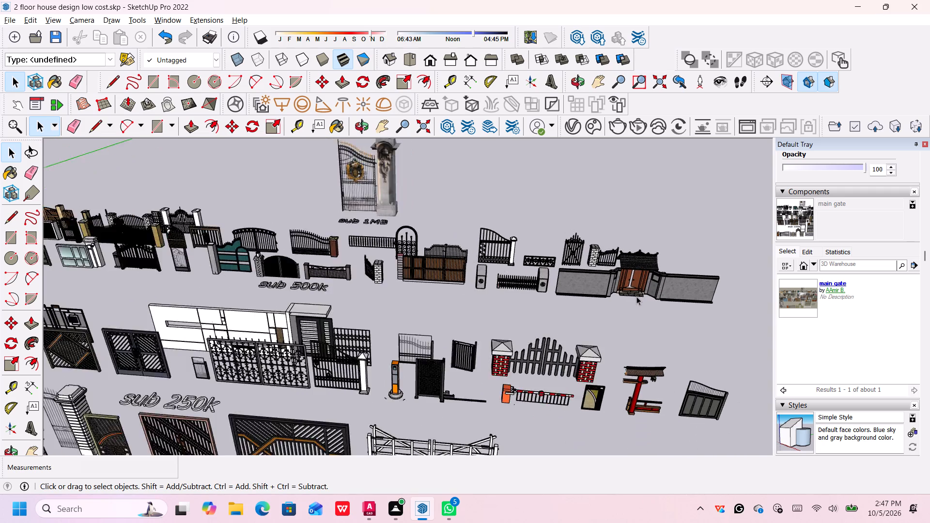
Examine the whole gate collection from farther away to compare the rows from "sub 1MB" to "sub 100k".
{"action": "scroll", "coordinate": [636, 296], "scroll_direction": "down", "scroll_amount": 4}
{"action": "scroll", "coordinate": [637, 397], "scroll_direction": "down", "scroll_amount": 3}
{"action": "scroll", "coordinate": [483, 394], "scroll_direction": "down", "scroll_amount": 2}
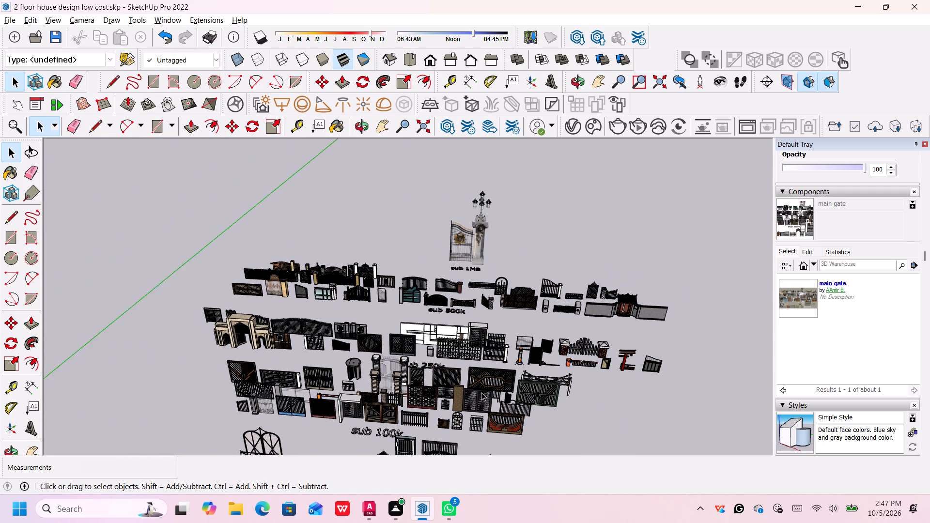
{"action": "scroll", "coordinate": [481, 392], "scroll_direction": "down", "scroll_amount": 1}
{"action": "scroll", "coordinate": [380, 425], "scroll_direction": "down", "scroll_amount": 2}
{"action": "middle_click_drag", "start_coordinate": [381, 422], "coordinate": [381, 415]}
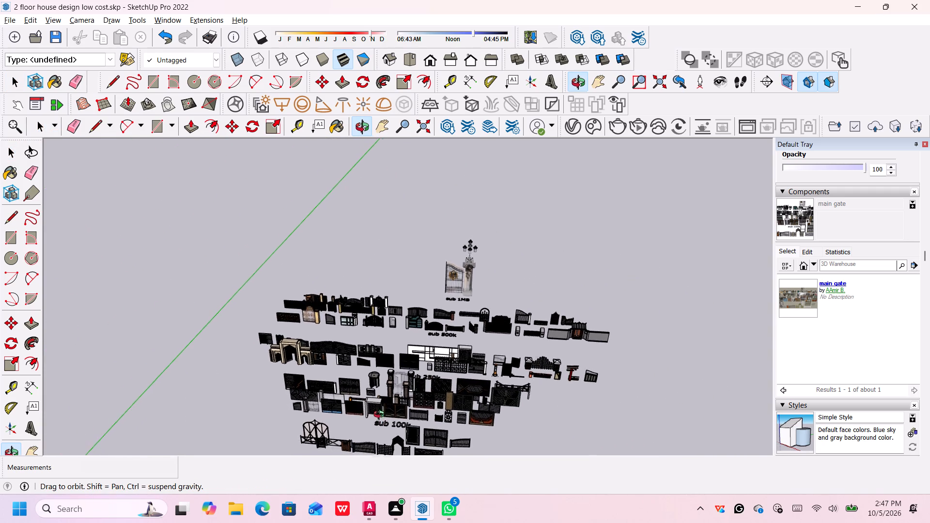
{"action": "middle_click_drag", "start_coordinate": [381, 415], "coordinate": [400, 370]}
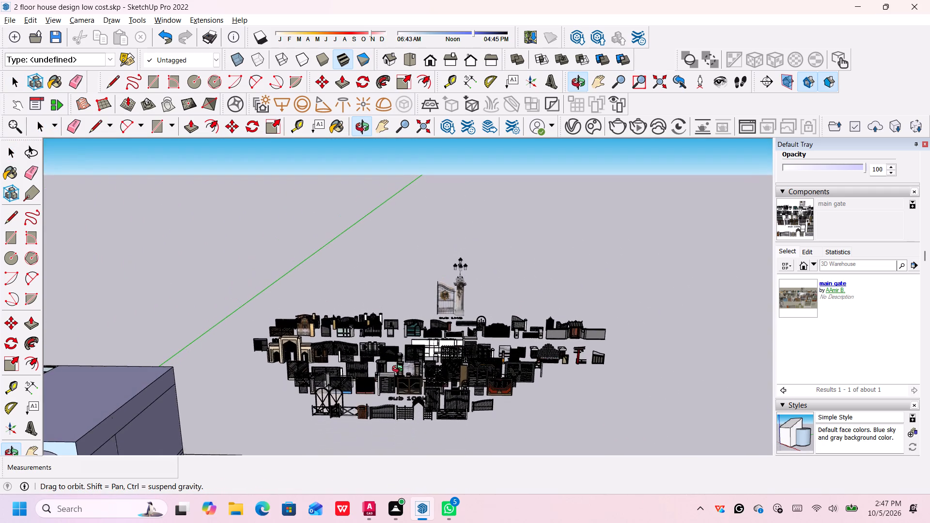
{"action": "middle_click_drag", "start_coordinate": [400, 370], "coordinate": [311, 374]}
{"action": "middle_click_drag", "start_coordinate": [267, 369], "coordinate": [306, 400]}
Examine the gates between the "sub 250k" and "sub 100k" labels closely for a suitable front gate.
{"action": "scroll", "coordinate": [294, 374], "scroll_direction": "up", "scroll_amount": 3}
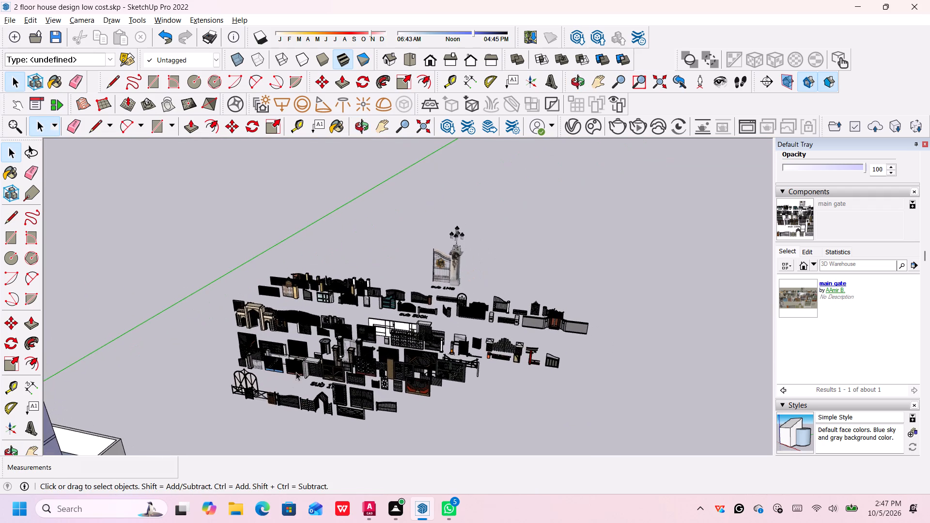
{"action": "scroll", "coordinate": [296, 372], "scroll_direction": "up", "scroll_amount": 20}
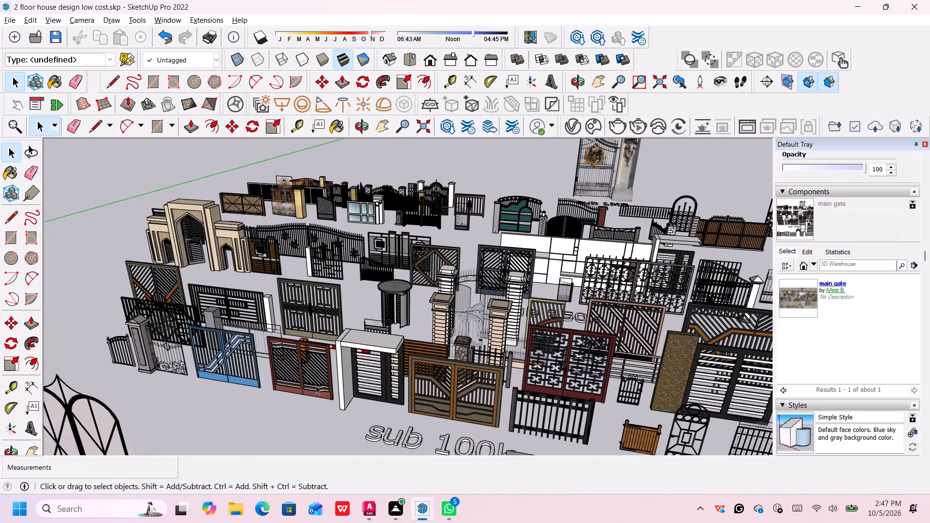
{"action": "middle_click_drag", "start_coordinate": [247, 374], "coordinate": [322, 411]}
{"action": "middle_click_drag", "start_coordinate": [208, 327], "coordinate": [234, 352]}
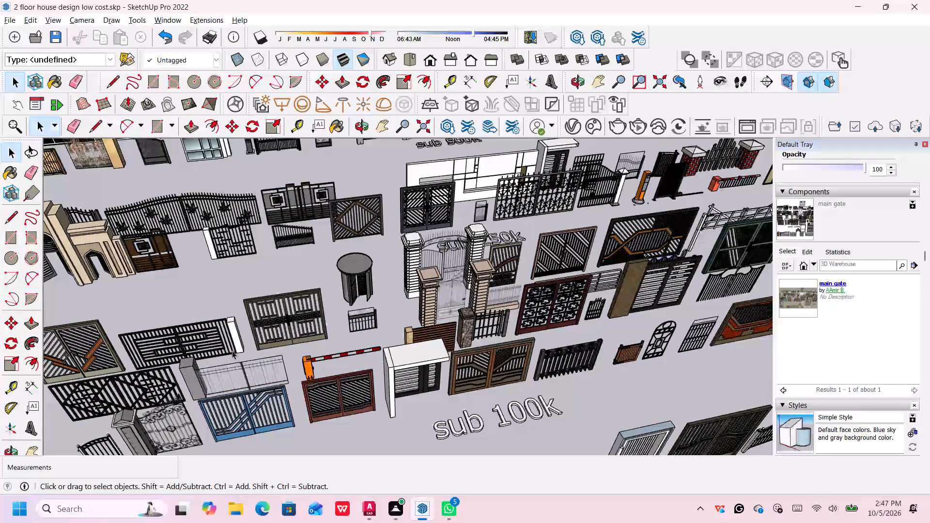
{"action": "scroll", "coordinate": [221, 270], "scroll_direction": "down", "scroll_amount": 3}
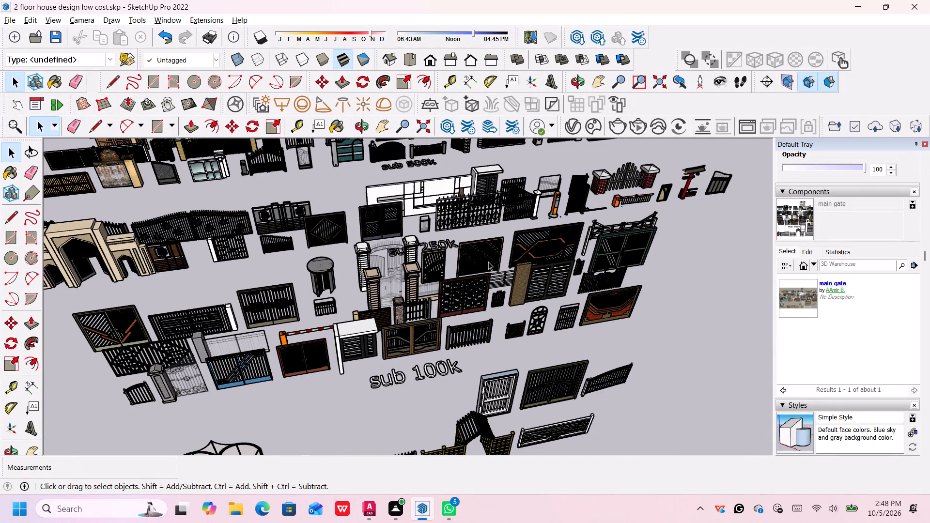
{"action": "middle_click_drag", "start_coordinate": [488, 262], "coordinate": [348, 271]}
{"action": "scroll", "coordinate": [451, 225], "scroll_direction": "up", "scroll_amount": 1}
{"action": "scroll", "coordinate": [456, 220], "scroll_direction": "down", "scroll_amount": 5}
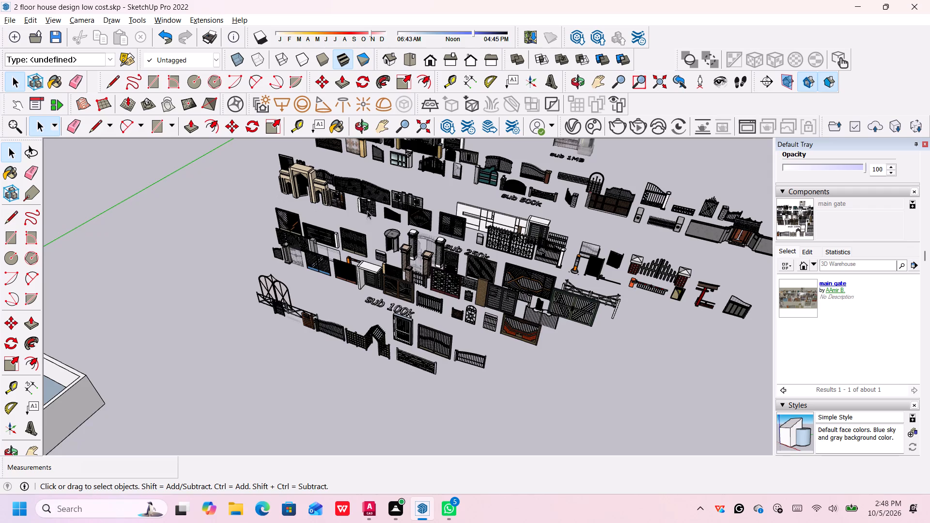
{"action": "middle_click_drag", "start_coordinate": [348, 211], "coordinate": [366, 223]}
{"action": "scroll", "coordinate": [355, 199], "scroll_direction": "up", "scroll_amount": 6}
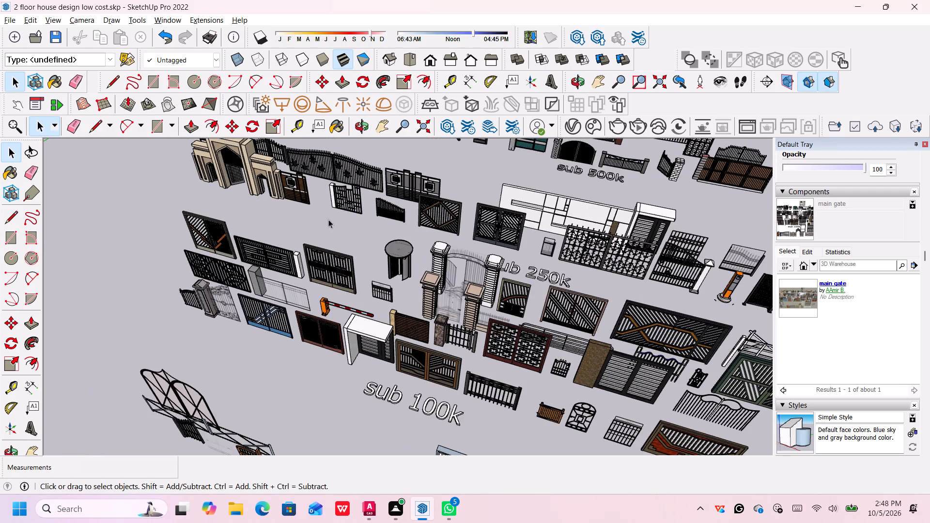
{"action": "scroll", "coordinate": [327, 290], "scroll_direction": "up", "scroll_amount": 4}
{"action": "middle_click_drag", "start_coordinate": [311, 272], "coordinate": [312, 246]}
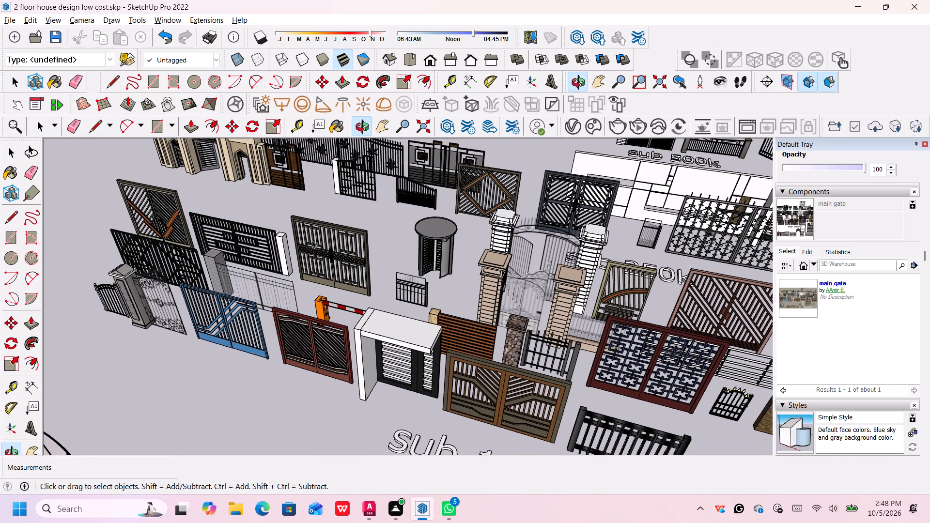
Explode the placed gate collection into its individual gates.
{"action": "left_click", "coordinate": [260, 233]}
{"action": "scroll", "coordinate": [244, 235], "scroll_direction": "up", "scroll_amount": 2}
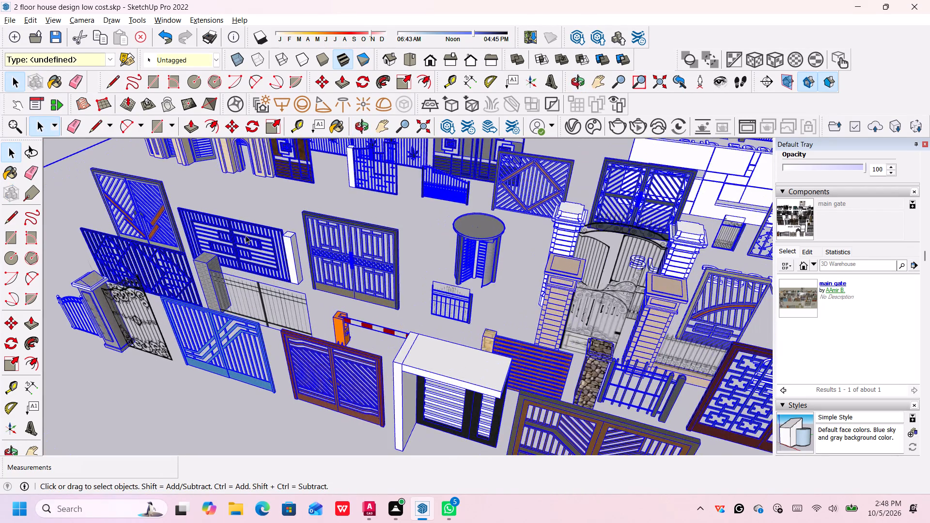
{"action": "scroll", "coordinate": [246, 235], "scroll_direction": "down", "scroll_amount": 3}
{"action": "right_click", "coordinate": [246, 235]}
{"action": "left_click", "coordinate": [273, 255]}
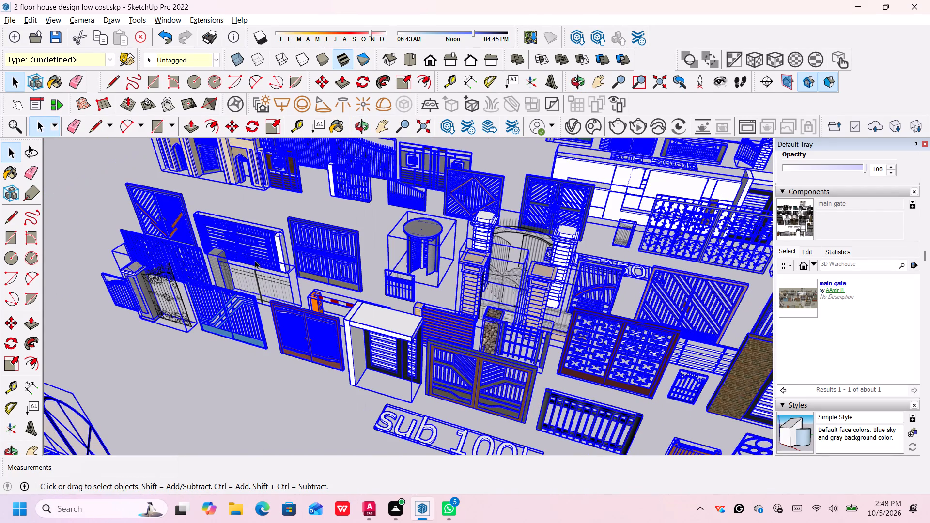
Explode the black slatted double gate with the attached white pillar, in the rows behind the "sub 100k" label.
{"action": "scroll", "coordinate": [246, 242], "scroll_direction": "up", "scroll_amount": 1}
{"action": "left_click", "coordinate": [251, 226]}
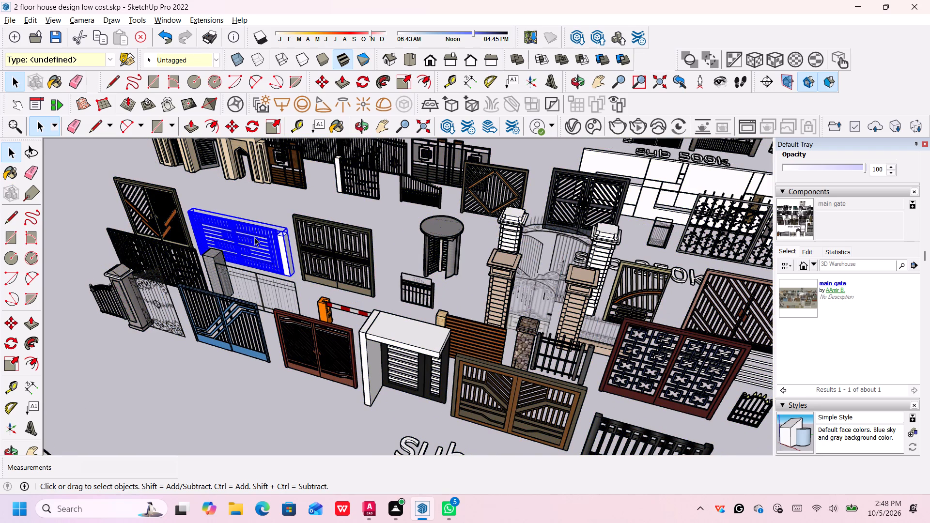
{"action": "scroll", "coordinate": [254, 237], "scroll_direction": "down", "scroll_amount": 5}
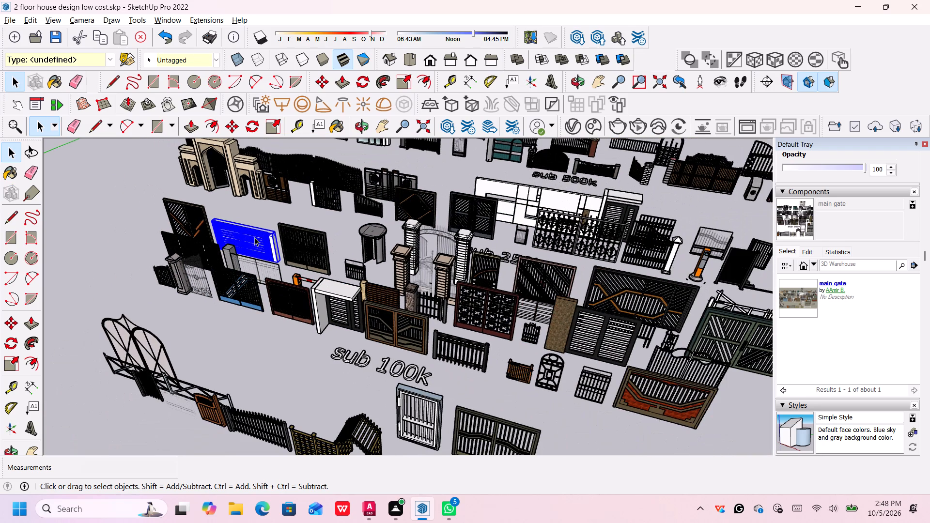
{"action": "scroll", "coordinate": [254, 238], "scroll_direction": "up", "scroll_amount": 4}
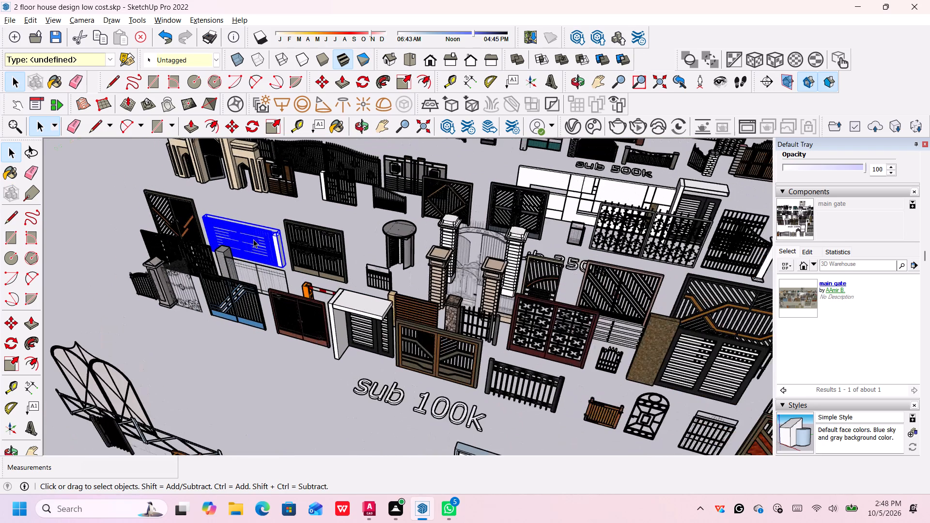
{"action": "scroll", "coordinate": [266, 245], "scroll_direction": "up", "scroll_amount": 3}
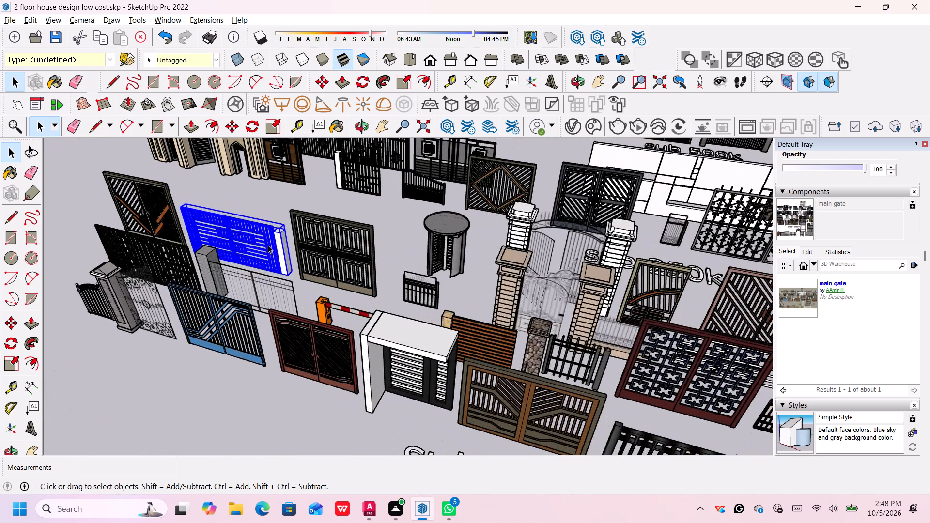
{"action": "scroll", "coordinate": [268, 245], "scroll_direction": "up", "scroll_amount": 9}
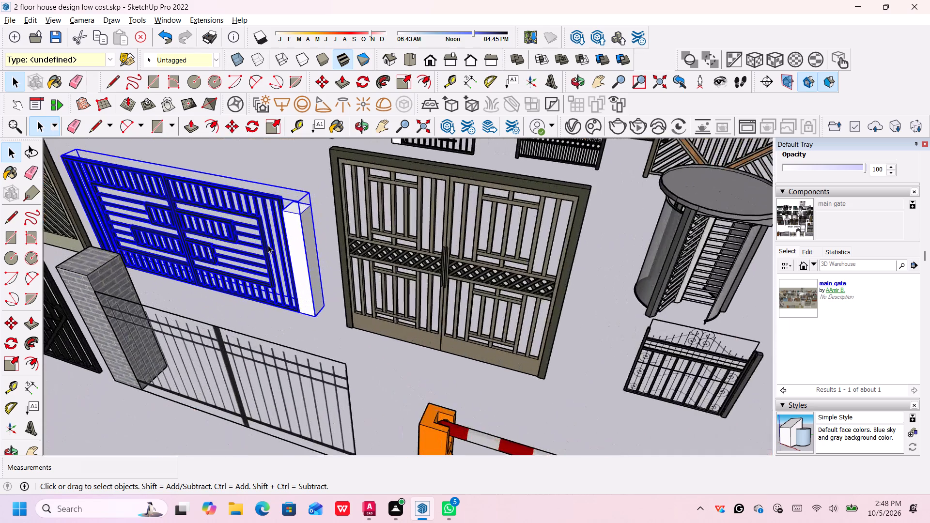
{"action": "scroll", "coordinate": [268, 245], "scroll_direction": "up", "scroll_amount": 2}
{"action": "right_click", "coordinate": [267, 245]}
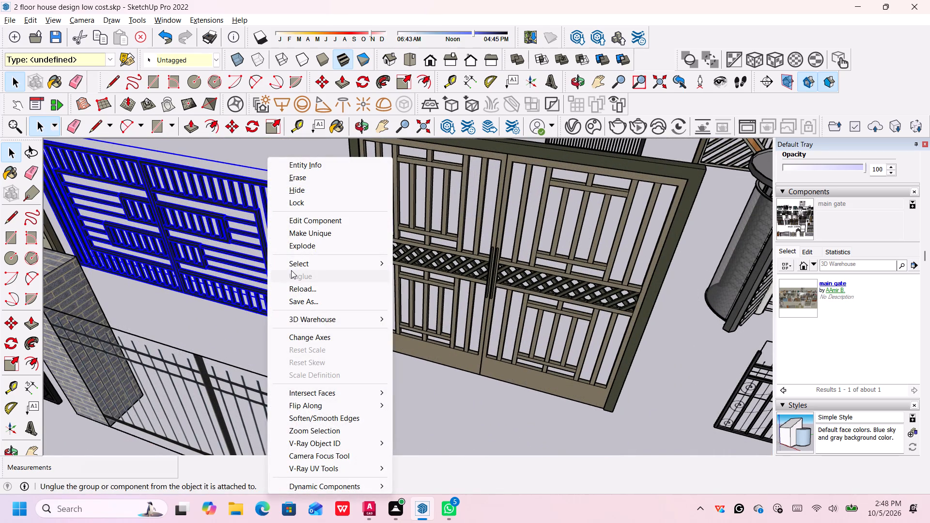
{"action": "left_click", "coordinate": [306, 246]}
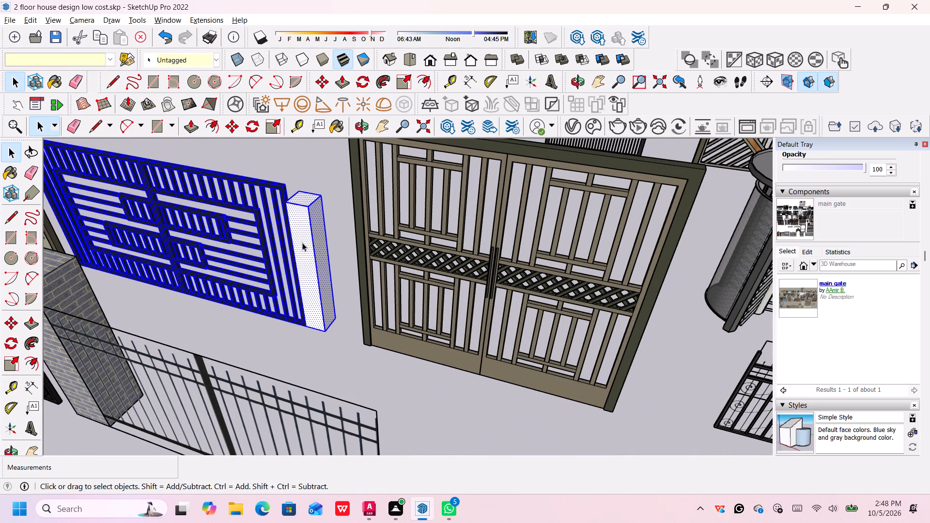
Delete the white pillar beside the black slatted gate, including its leftover base face and stray top edge.
{"action": "left_click", "coordinate": [303, 241]}
{"action": "left_click", "coordinate": [309, 229]}
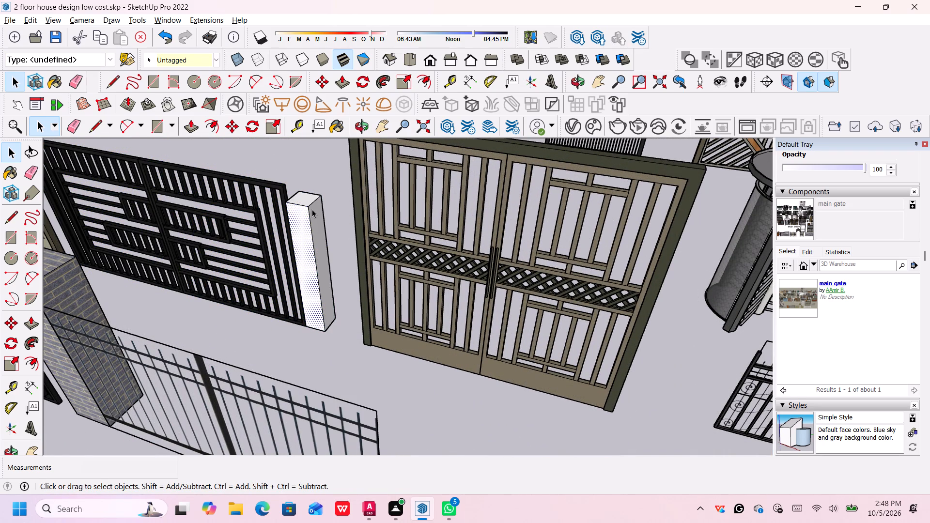
{"action": "left_click", "coordinate": [312, 209]}
{"action": "left_click_drag", "start_coordinate": [302, 200], "coordinate": [311, 241]}
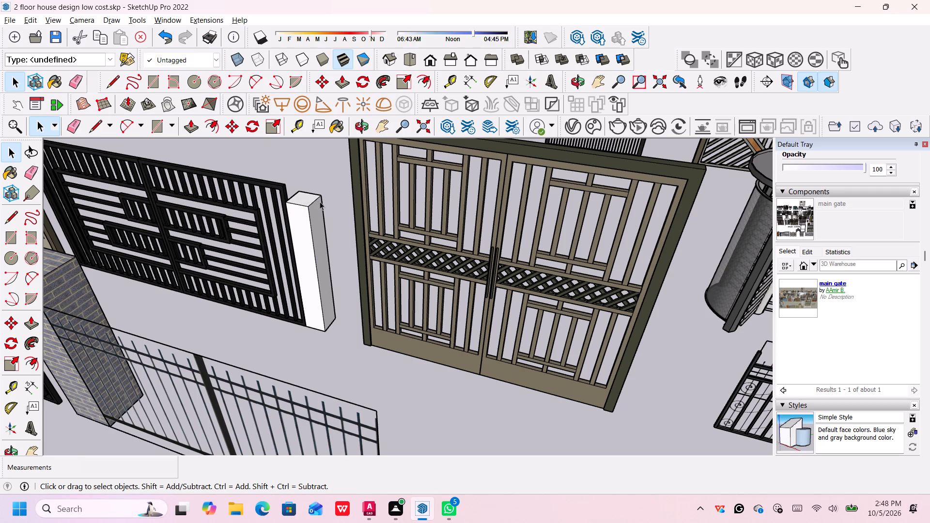
{"action": "left_click_drag", "start_coordinate": [326, 184], "coordinate": [305, 235]}
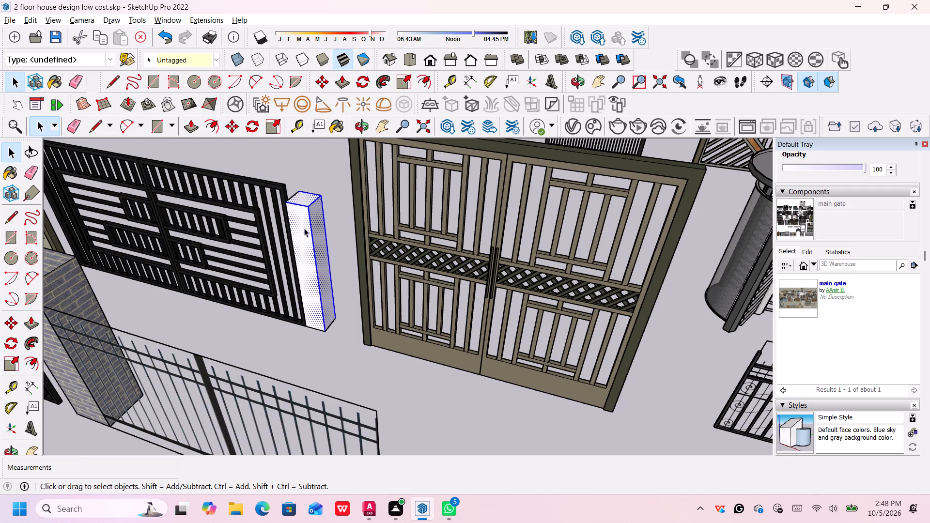
{"action": "middle_click_drag", "start_coordinate": [323, 184], "coordinate": [325, 246]}
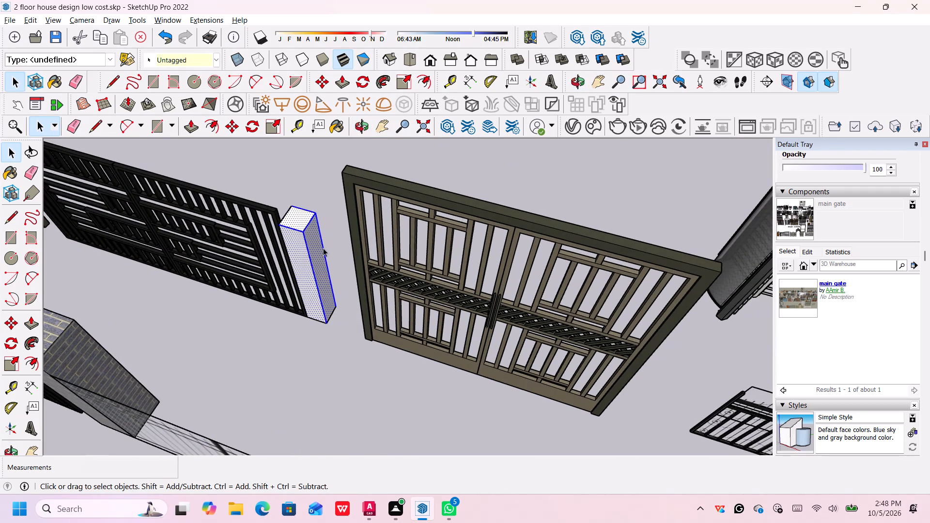
{"action": "key", "text": "Delete"}
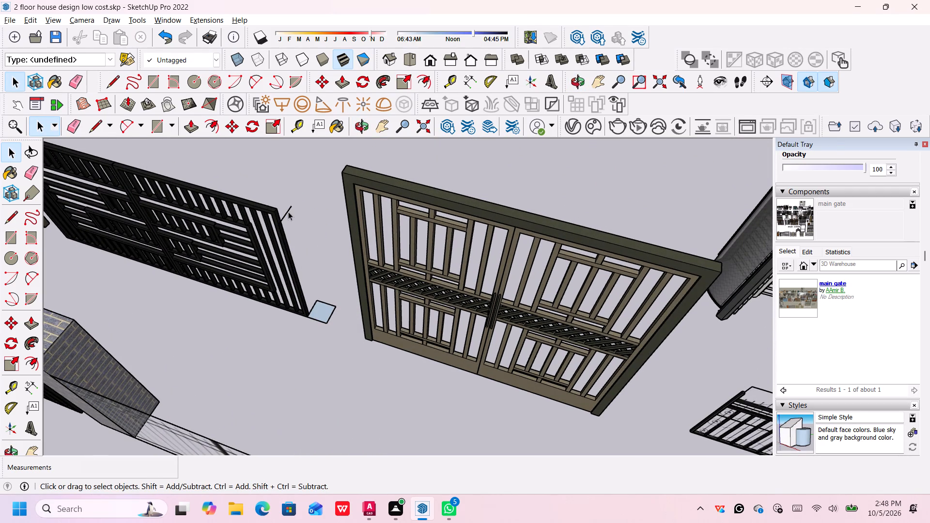
{"action": "left_click", "coordinate": [287, 211]}
{"action": "left_click_drag", "start_coordinate": [332, 290], "coordinate": [319, 330]}
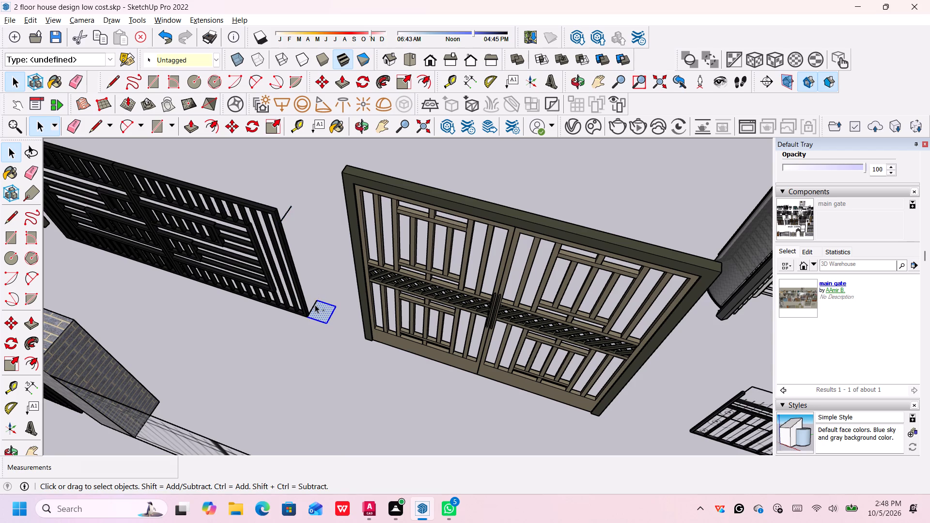
{"action": "left_click", "coordinate": [315, 305], "text": "ctrl"}
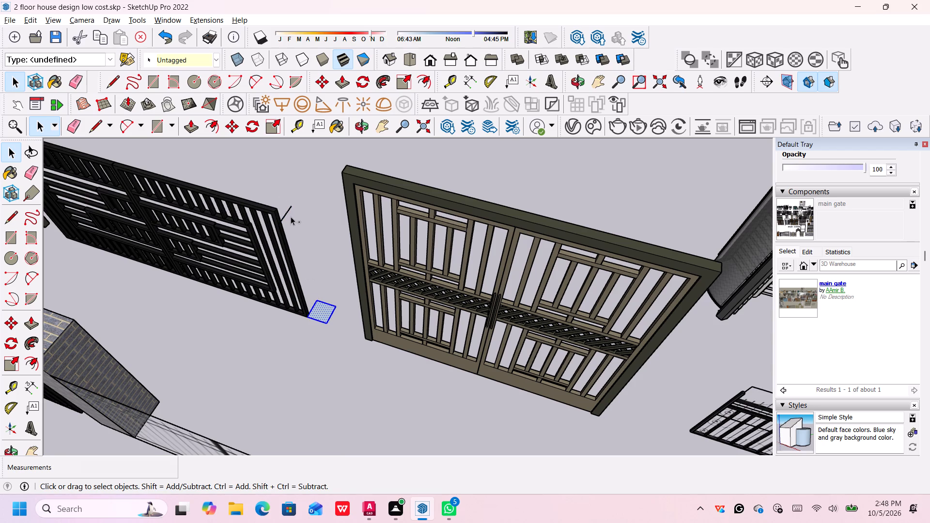
{"action": "left_click", "coordinate": [288, 213], "text": "ctrl"}
{"action": "key", "text": "Delete"}
Select all the remaining parts of the black slatted gate and make them a group.
{"action": "scroll", "coordinate": [299, 277], "scroll_direction": "down", "scroll_amount": 7}
{"action": "scroll", "coordinate": [300, 217], "scroll_direction": "up", "scroll_amount": 2}
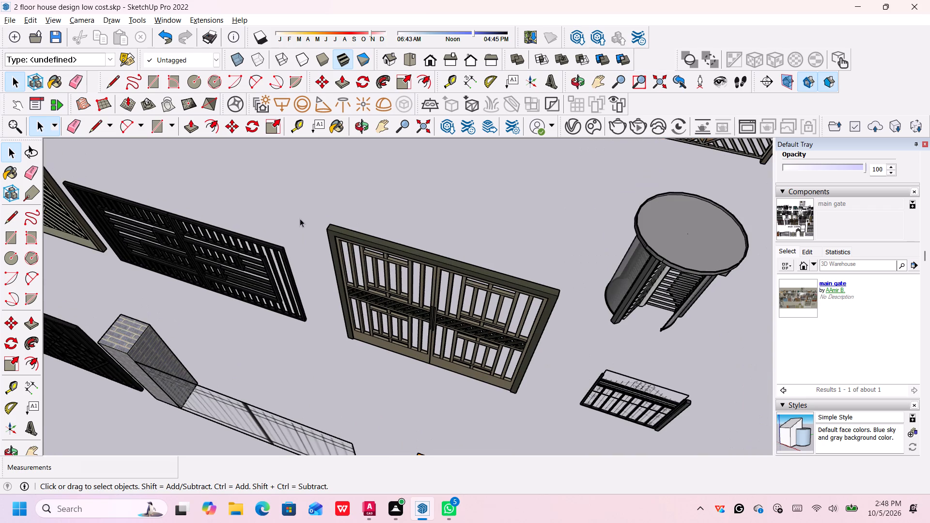
{"action": "left_click_drag", "start_coordinate": [300, 218], "coordinate": [296, 224]}
{"action": "left_click_drag", "start_coordinate": [292, 230], "coordinate": [107, 303]}
{"action": "left_click_drag", "start_coordinate": [107, 303], "coordinate": [115, 296]}
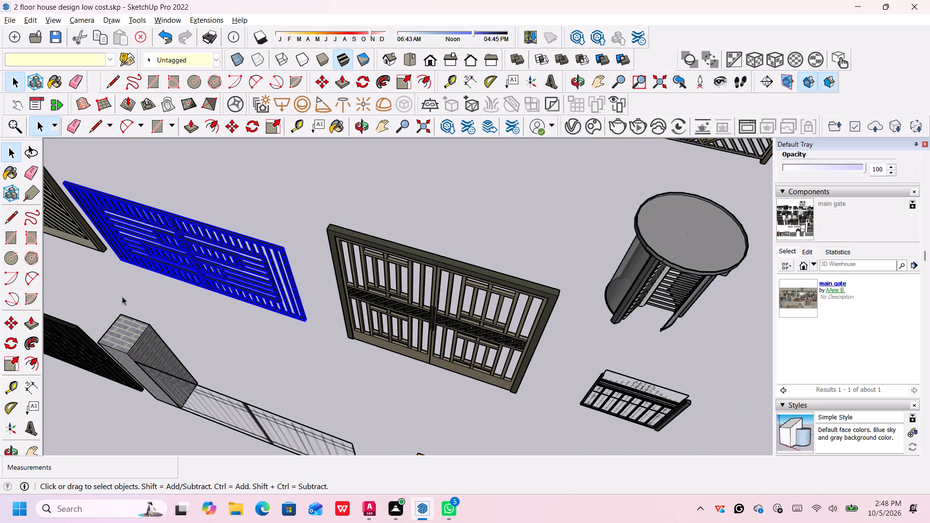
{"action": "middle_click_drag", "start_coordinate": [125, 296], "coordinate": [181, 272]}
{"action": "right_click", "coordinate": [180, 274]}
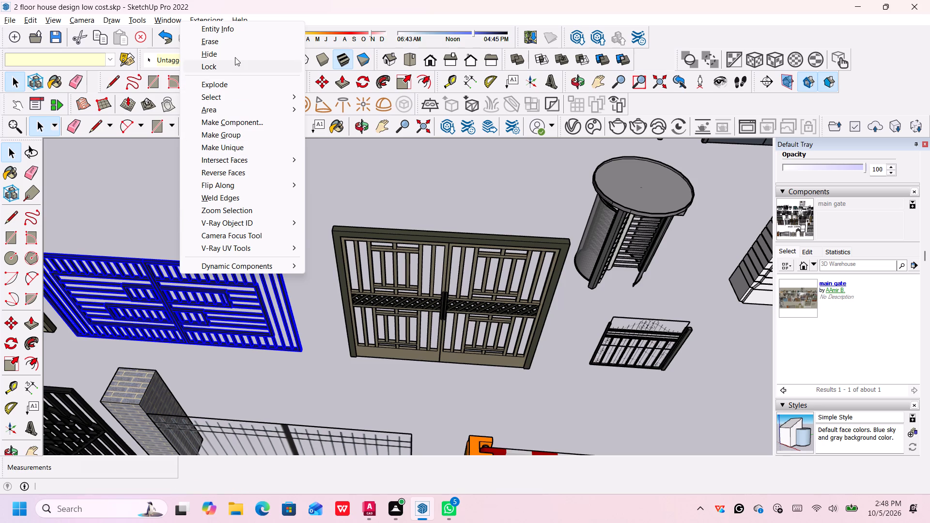
{"action": "left_click", "coordinate": [241, 132]}
Copy the grouped black slatted gate by its bottom corner to the base of the entrance pillar beside the longer front wall section.
{"action": "scroll", "coordinate": [226, 217], "scroll_direction": "down", "scroll_amount": 5}
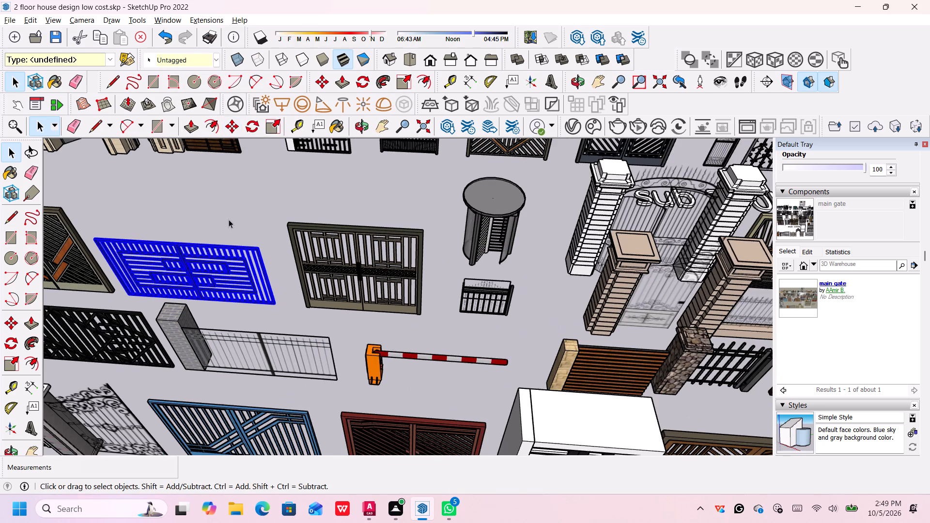
{"action": "left_click", "coordinate": [220, 249]}
{"action": "left_click", "coordinate": [210, 246]}
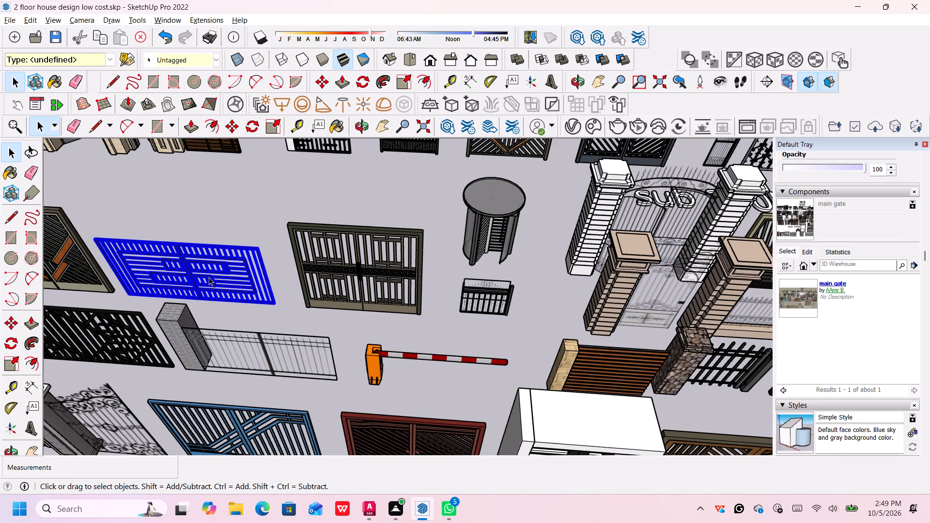
{"action": "left_click", "coordinate": [210, 278]}
{"action": "left_click", "coordinate": [253, 219]}
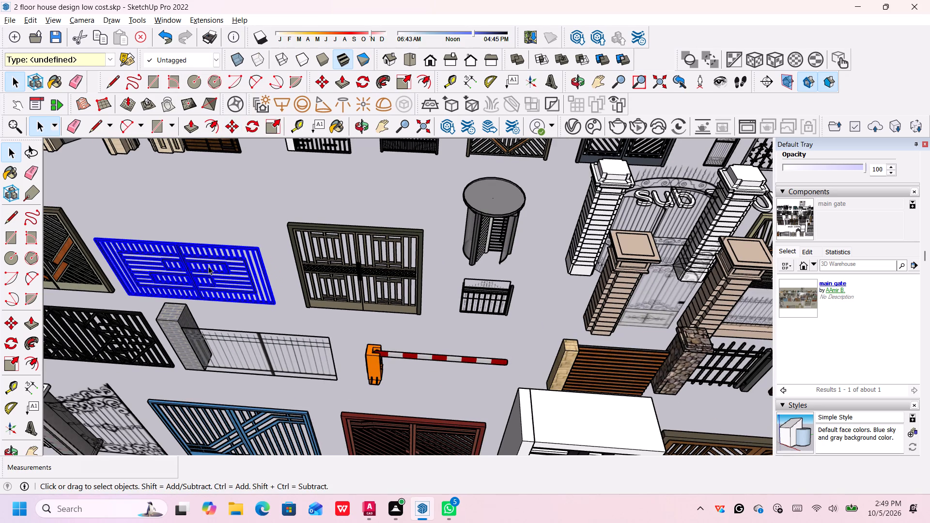
{"action": "left_click", "coordinate": [208, 266]}
{"action": "scroll", "coordinate": [209, 267], "scroll_direction": "down", "scroll_amount": 16}
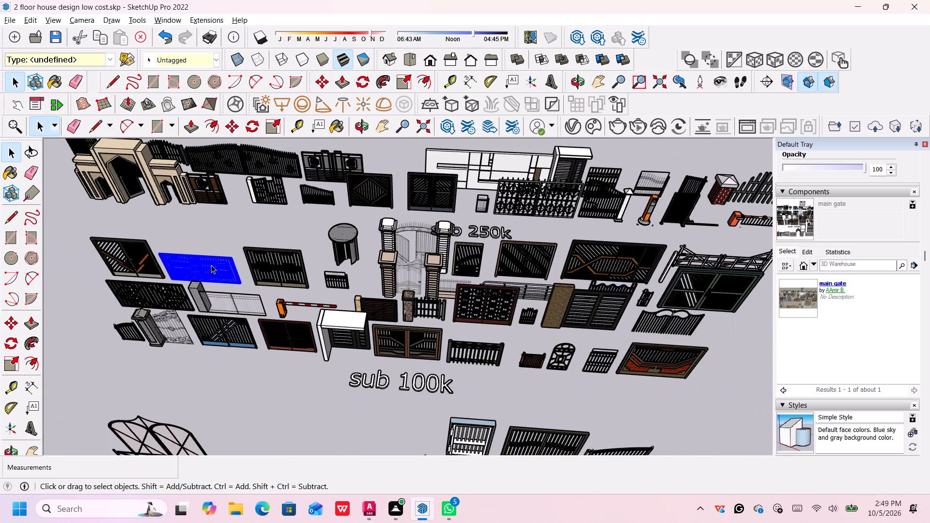
{"action": "scroll", "coordinate": [211, 265], "scroll_direction": "up", "scroll_amount": 9}
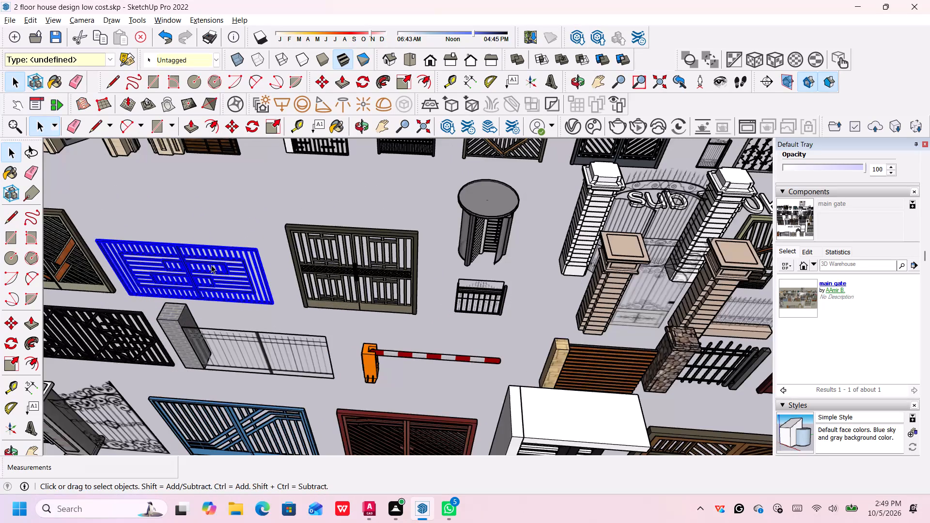
{"action": "left_click", "coordinate": [211, 265]}
{"action": "key", "text": "m"}
{"action": "key", "text": "Return"}
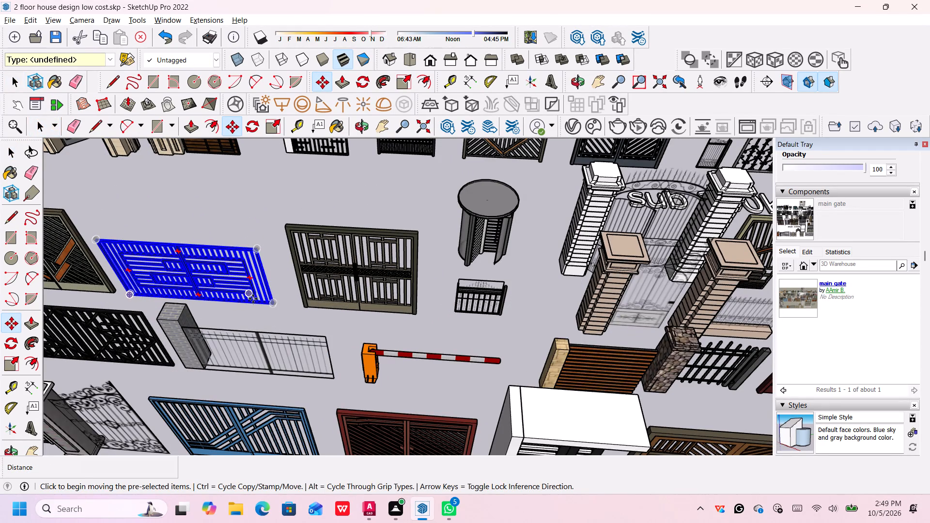
{"action": "scroll", "coordinate": [272, 310], "scroll_direction": "up", "scroll_amount": 8}
{"action": "left_click", "coordinate": [273, 299]}
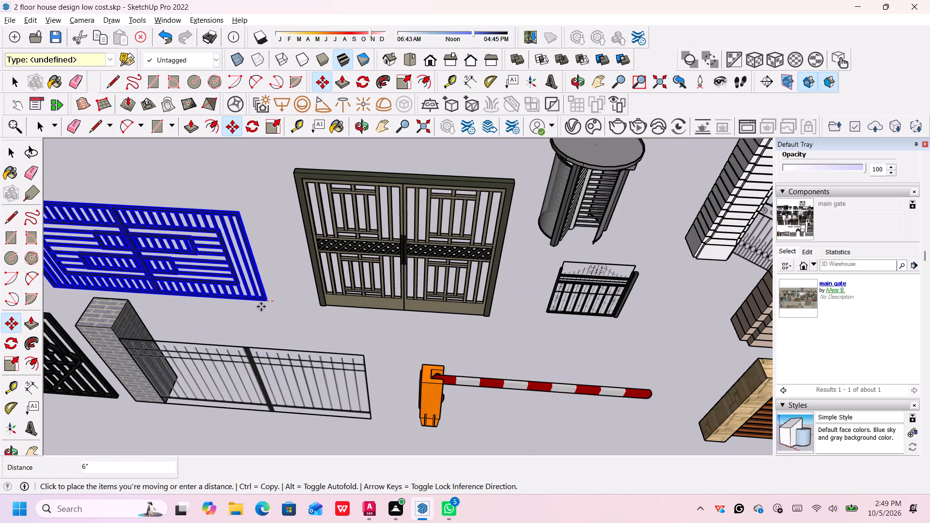
{"action": "scroll", "coordinate": [250, 314], "scroll_direction": "down", "scroll_amount": 1}
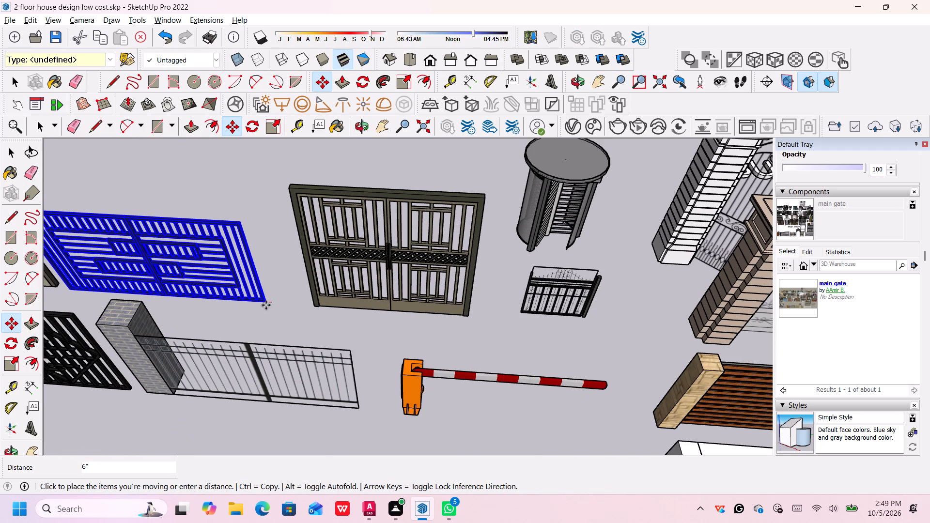
{"action": "scroll", "coordinate": [262, 325], "scroll_direction": "down", "scroll_amount": 15}
{"action": "scroll", "coordinate": [297, 327], "scroll_direction": "down", "scroll_amount": 7}
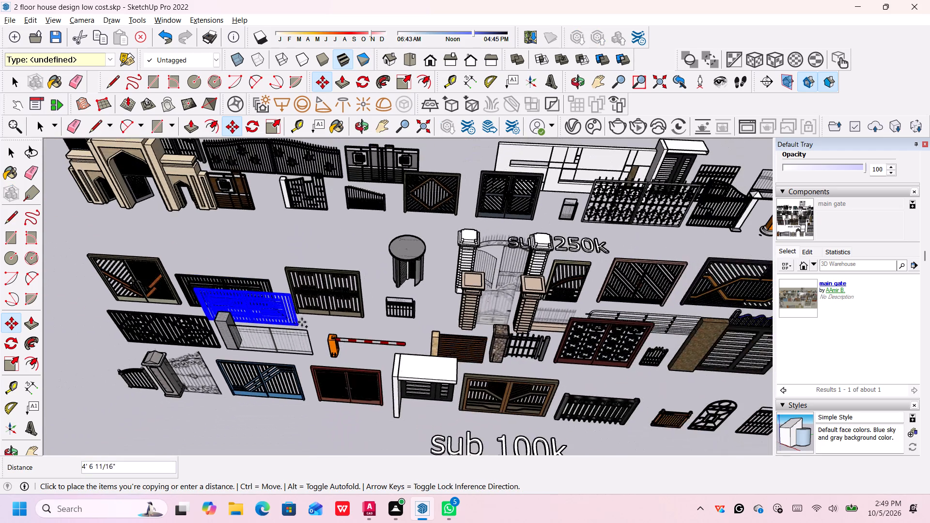
{"action": "scroll", "coordinate": [304, 320], "scroll_direction": "down", "scroll_amount": 8}
{"action": "scroll", "coordinate": [307, 320], "scroll_direction": "down", "scroll_amount": 14}
{"action": "scroll", "coordinate": [307, 320], "scroll_direction": "down", "scroll_amount": 13}
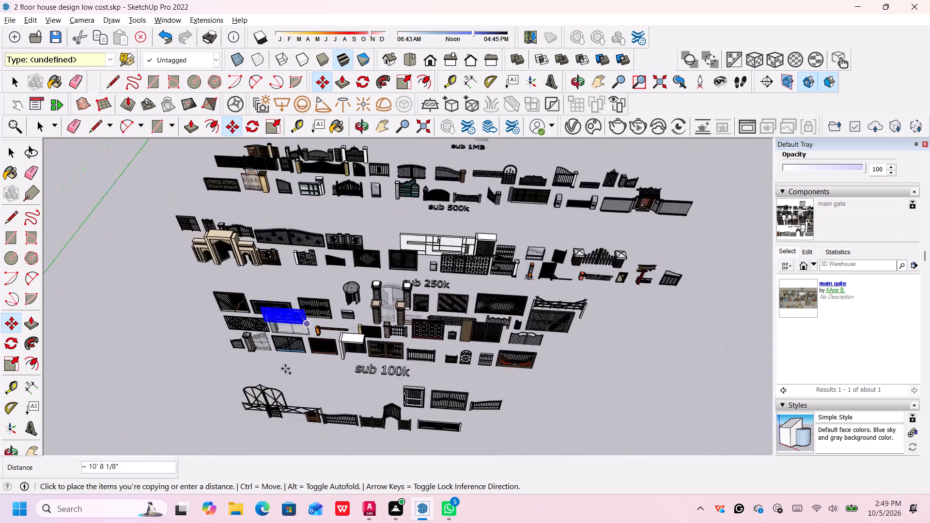
{"action": "scroll", "coordinate": [223, 437], "scroll_direction": "down", "scroll_amount": 9}
{"action": "middle_click_drag", "start_coordinate": [229, 403], "coordinate": [295, 285]}
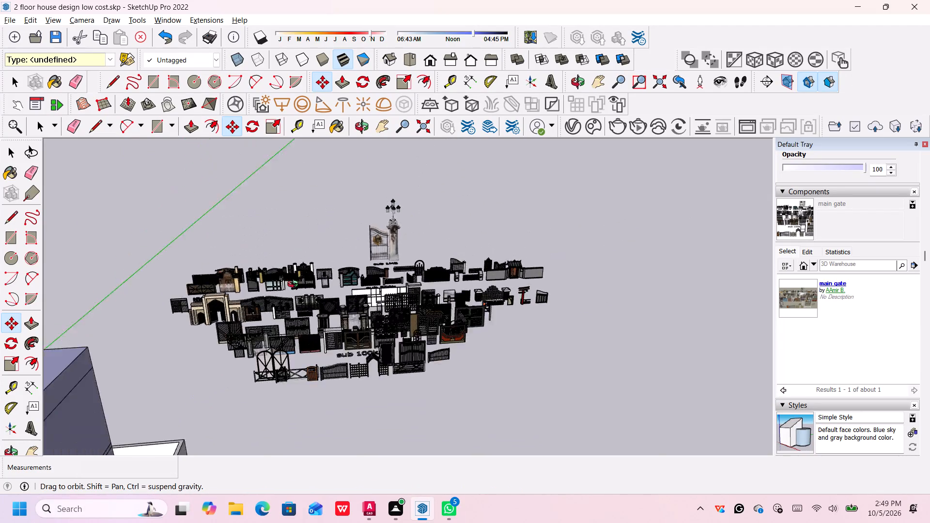
{"action": "middle_click_drag", "start_coordinate": [295, 285], "coordinate": [336, 233]}
{"action": "scroll", "coordinate": [295, 289], "scroll_direction": "down", "scroll_amount": 5}
{"action": "scroll", "coordinate": [250, 306], "scroll_direction": "down", "scroll_amount": 3}
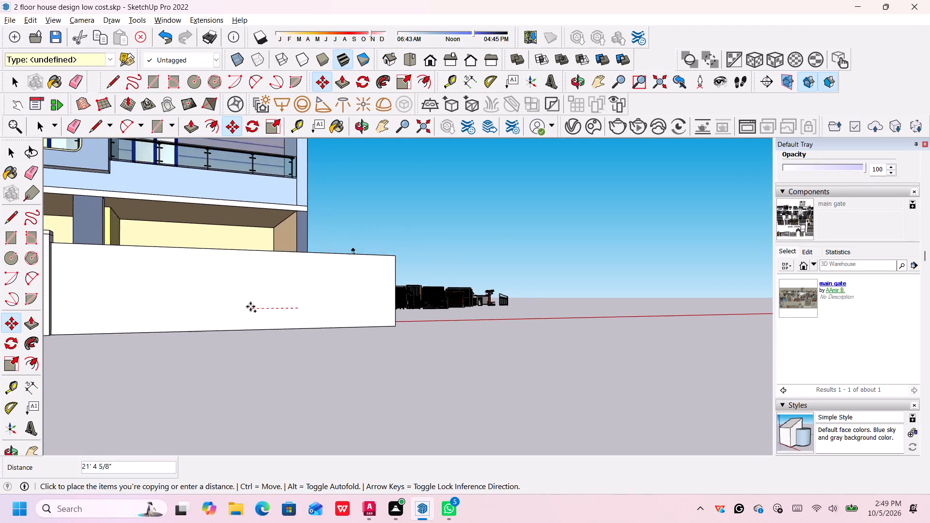
{"action": "scroll", "coordinate": [250, 307], "scroll_direction": "down", "scroll_amount": 3}
{"action": "scroll", "coordinate": [100, 327], "scroll_direction": "up", "scroll_amount": 4}
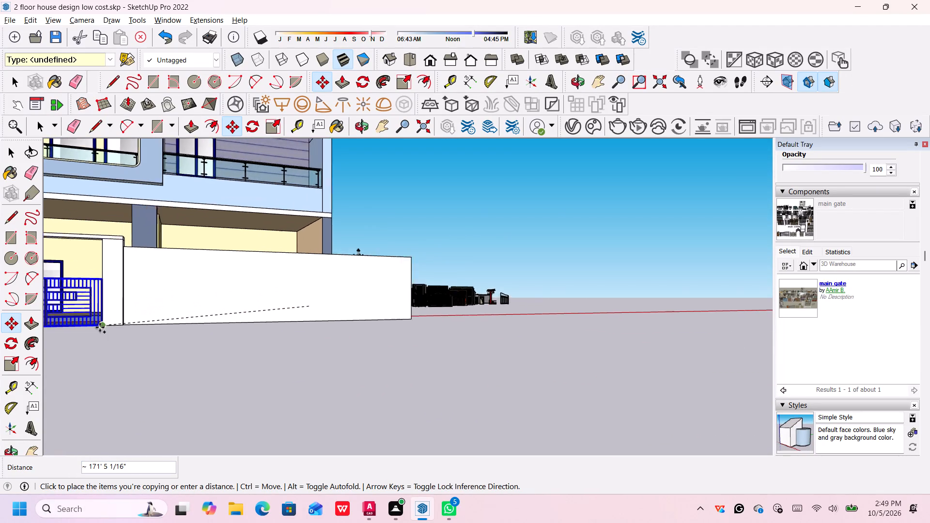
{"action": "scroll", "coordinate": [100, 327], "scroll_direction": "up", "scroll_amount": 17}
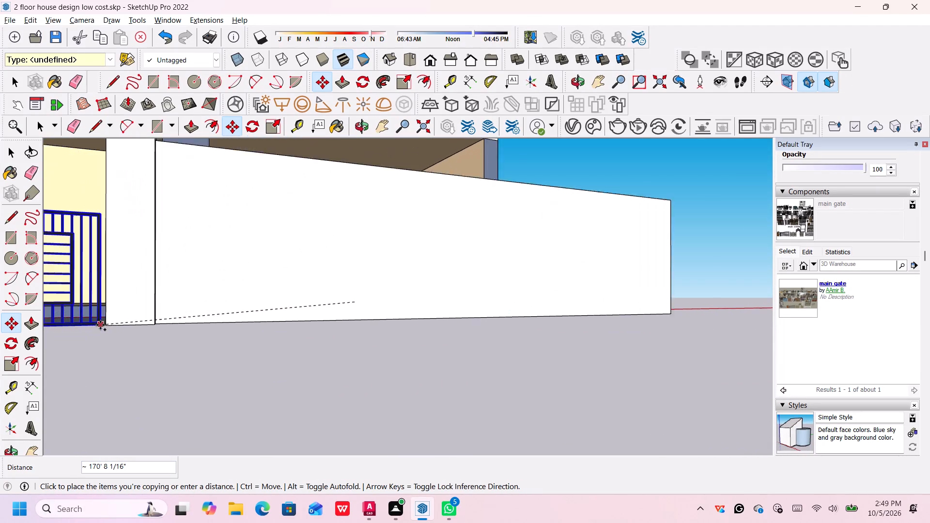
{"action": "middle_click_drag", "start_coordinate": [106, 317], "coordinate": [157, 337]}
{"action": "middle_click", "coordinate": [158, 337]}
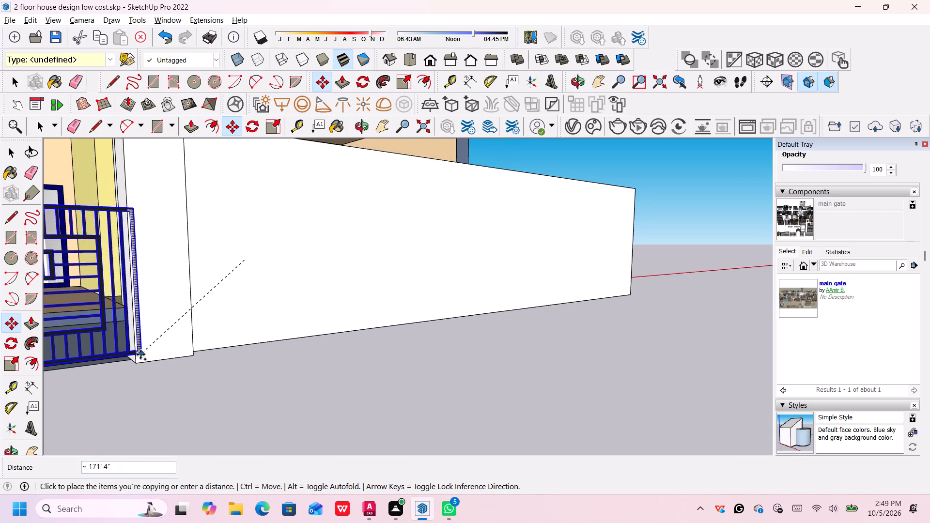
{"action": "left_click", "coordinate": [130, 360]}
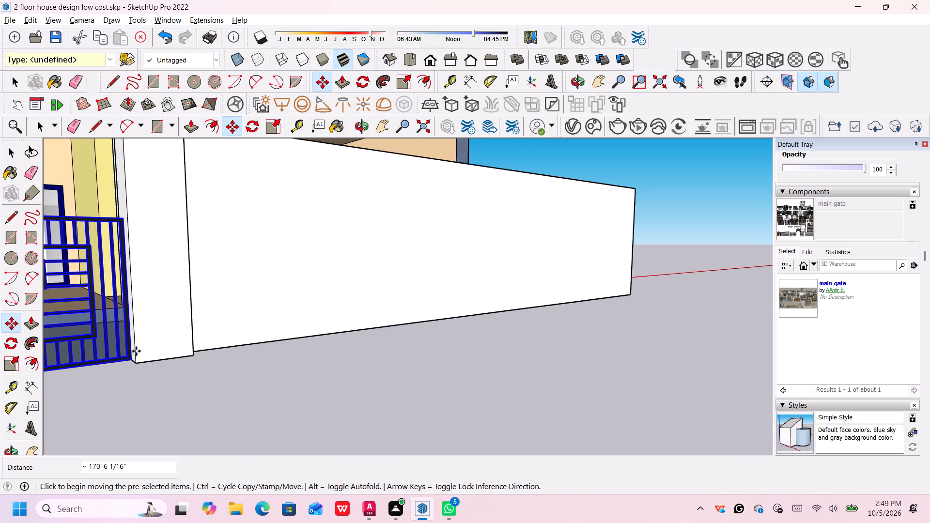
Scale the copied gate up uniformly by about 1.58 from its corner at the pillar.
{"action": "scroll", "coordinate": [139, 350], "scroll_direction": "down", "scroll_amount": 12}
{"action": "scroll", "coordinate": [411, 346], "scroll_direction": "down", "scroll_amount": 5}
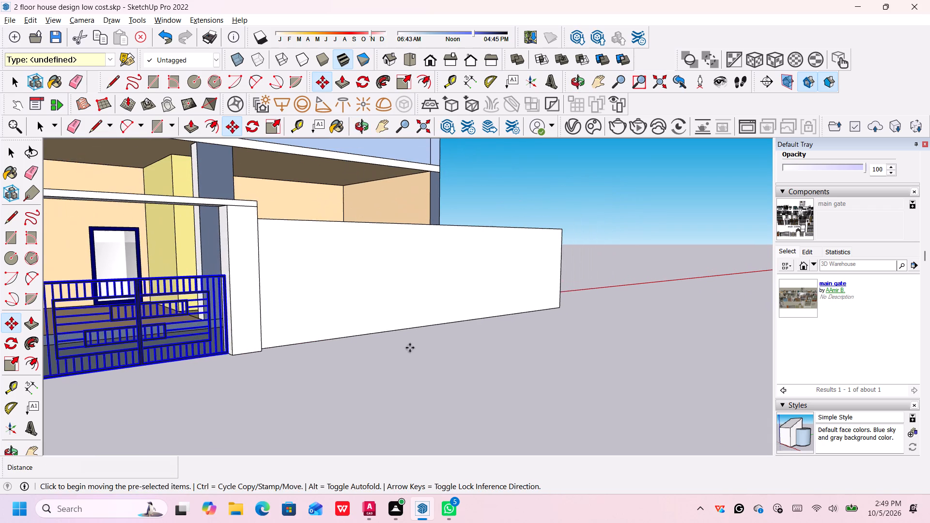
{"action": "middle_click_drag", "start_coordinate": [227, 388], "coordinate": [206, 378]}
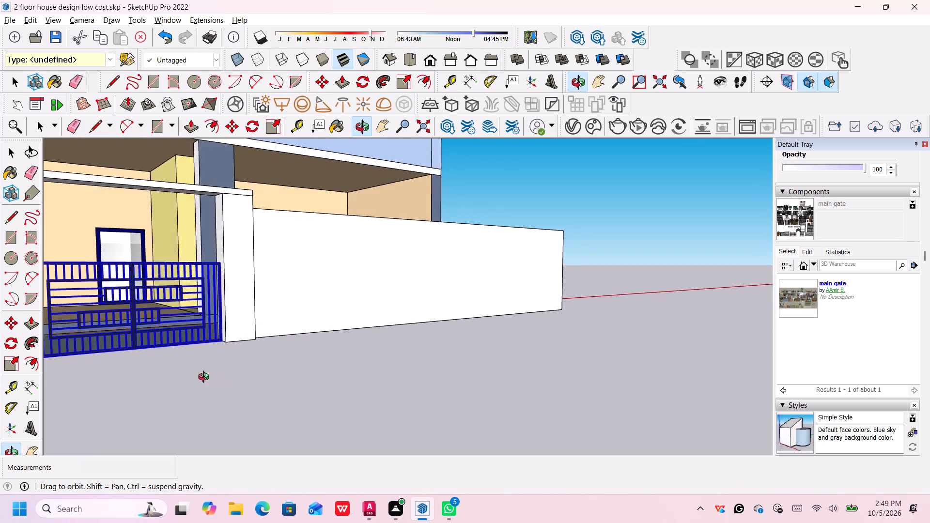
{"action": "middle_click_drag", "start_coordinate": [206, 378], "coordinate": [112, 360]}
{"action": "scroll", "coordinate": [42, 289], "scroll_direction": "down", "scroll_amount": 6}
{"action": "scroll", "coordinate": [102, 281], "scroll_direction": "down", "scroll_amount": 4}
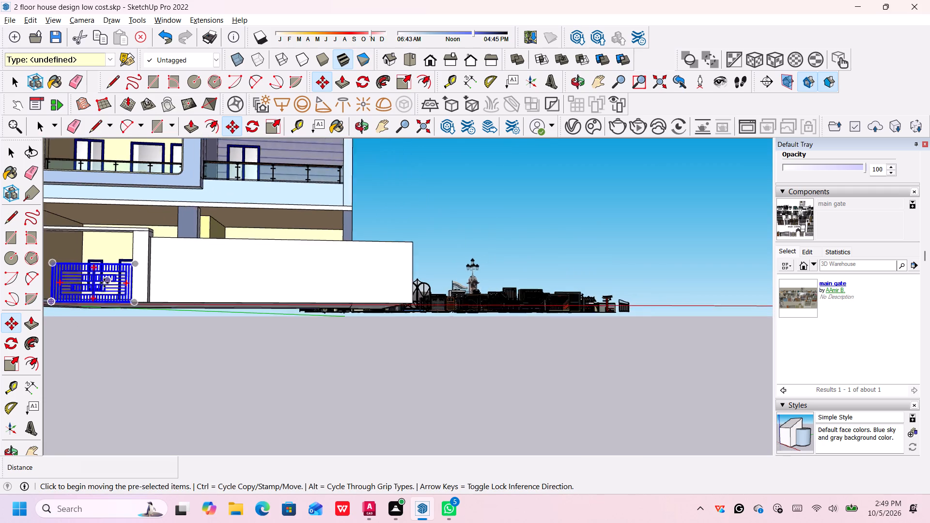
{"action": "scroll", "coordinate": [104, 283], "scroll_direction": "down", "scroll_amount": 7}
{"action": "middle_click_drag", "start_coordinate": [84, 313], "coordinate": [187, 353]}
{"action": "scroll", "coordinate": [84, 313], "scroll_direction": "down", "scroll_amount": 1}
{"action": "scroll", "coordinate": [278, 392], "scroll_direction": "up", "scroll_amount": 3}
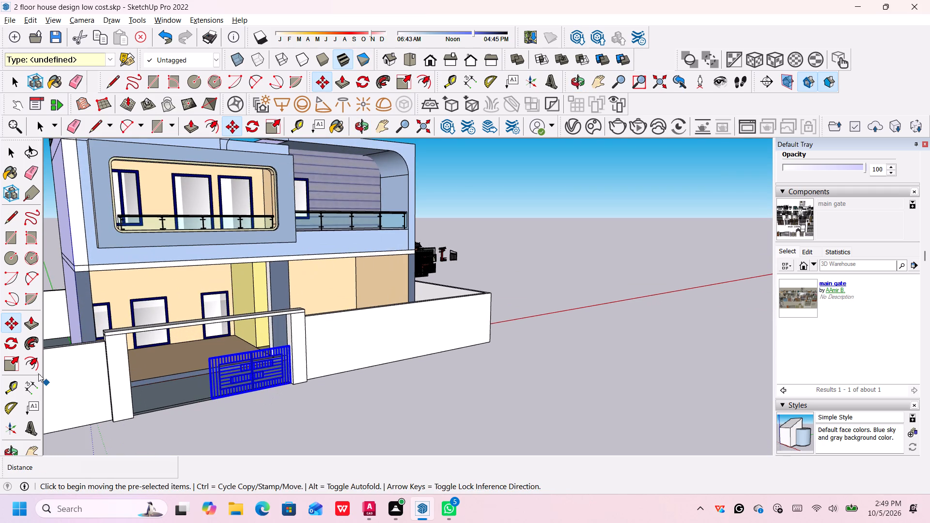
{"action": "left_click", "coordinate": [9, 360]}
{"action": "scroll", "coordinate": [288, 387], "scroll_direction": "up", "scroll_amount": 2}
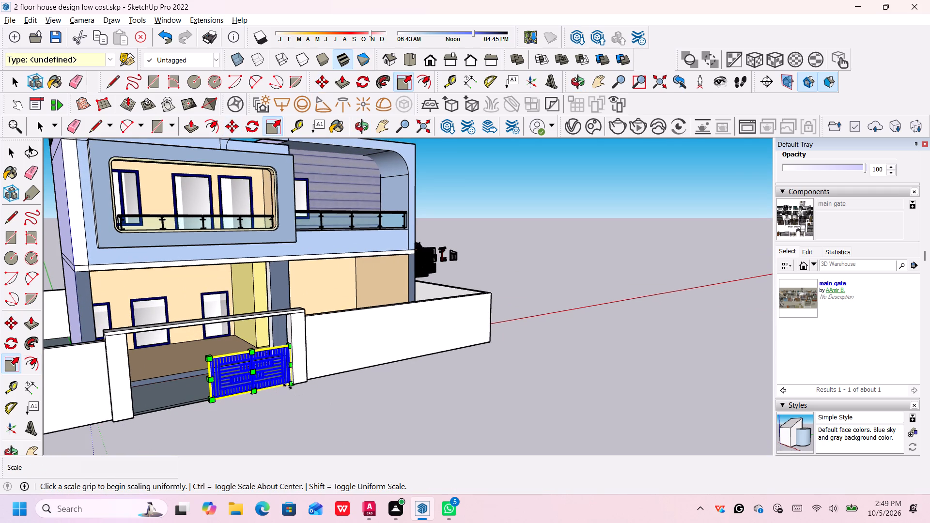
{"action": "scroll", "coordinate": [288, 386], "scroll_direction": "up", "scroll_amount": 4}
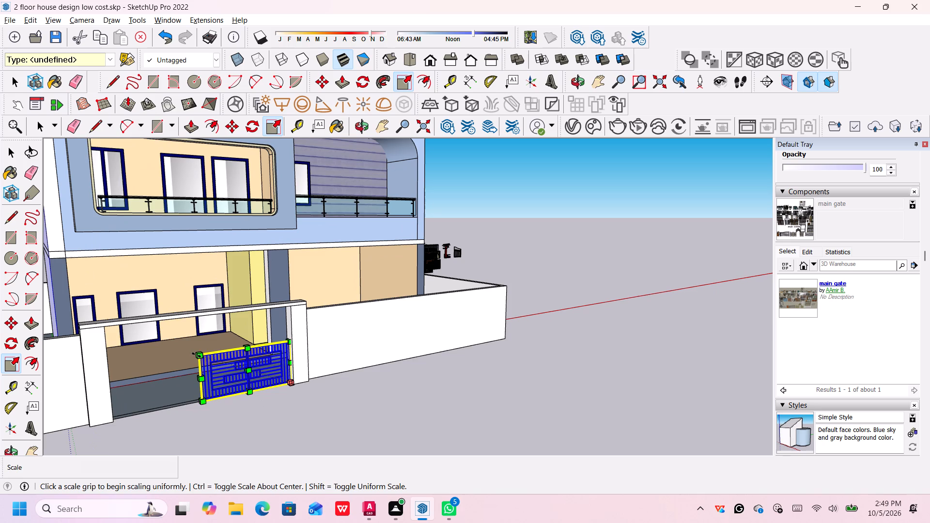
{"action": "left_click", "coordinate": [198, 355]}
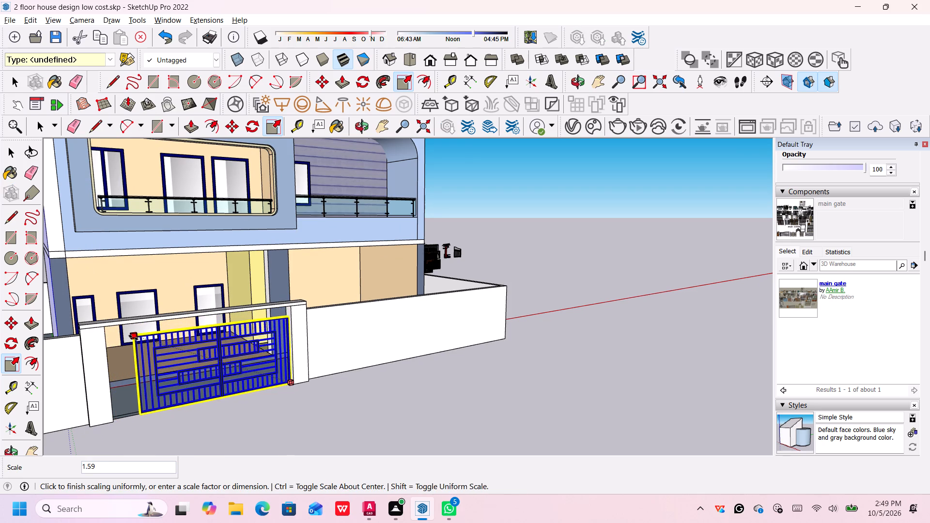
{"action": "left_click", "coordinate": [134, 338]}
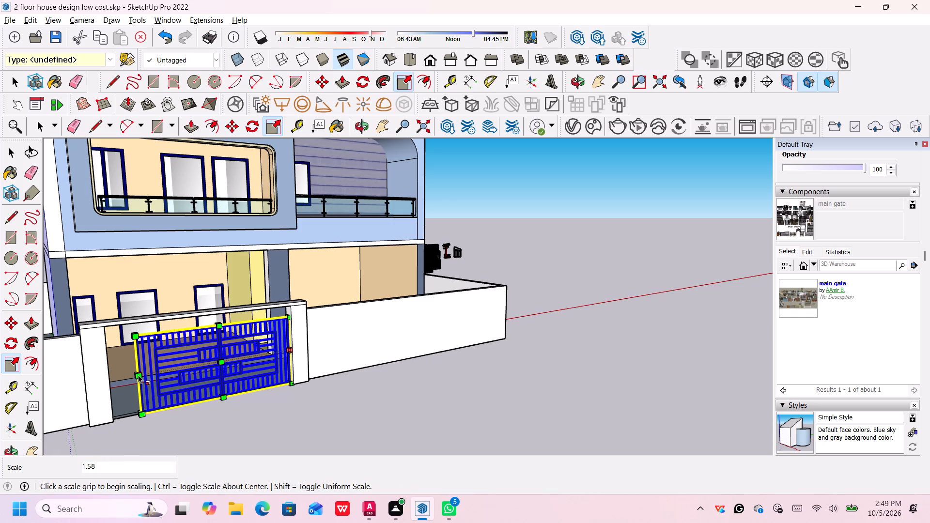
Stretch the gate across to the opposite pillar with red and green scale factors of about 1.16 and 4.49.
{"action": "left_click", "coordinate": [138, 375]}
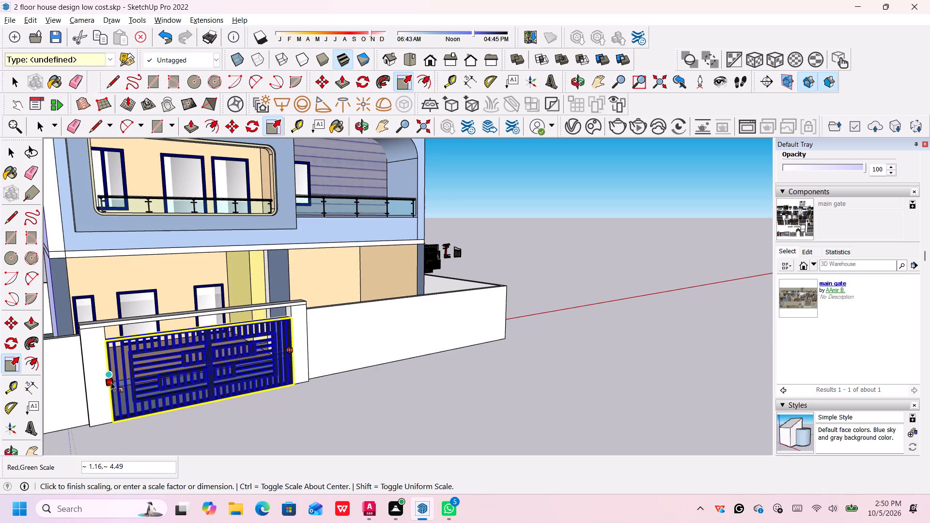
{"action": "left_click", "coordinate": [110, 383]}
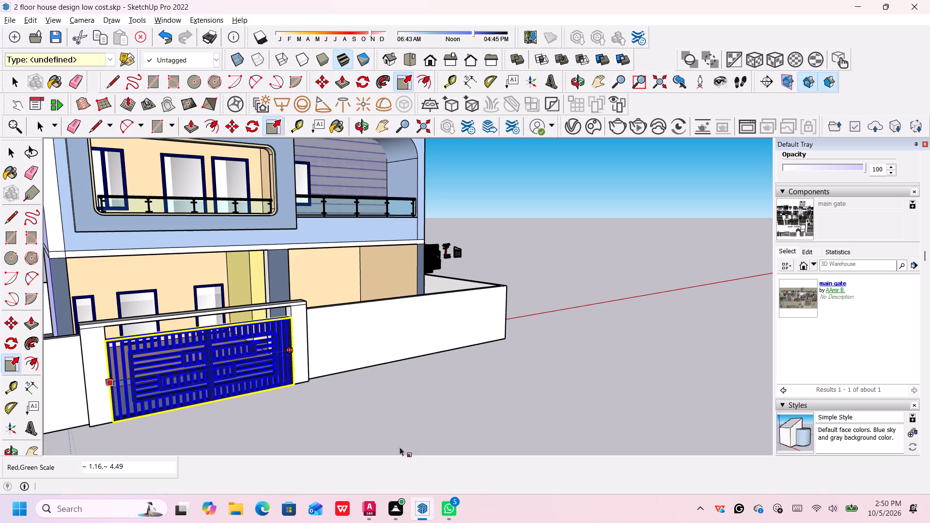
Examine the fitted gate, the house and the remaining gate collection from several angles and distances, and clear the selection.
{"action": "scroll", "coordinate": [428, 423], "scroll_direction": "down", "scroll_amount": 5}
{"action": "middle_click_drag", "start_coordinate": [502, 385], "coordinate": [306, 404]}
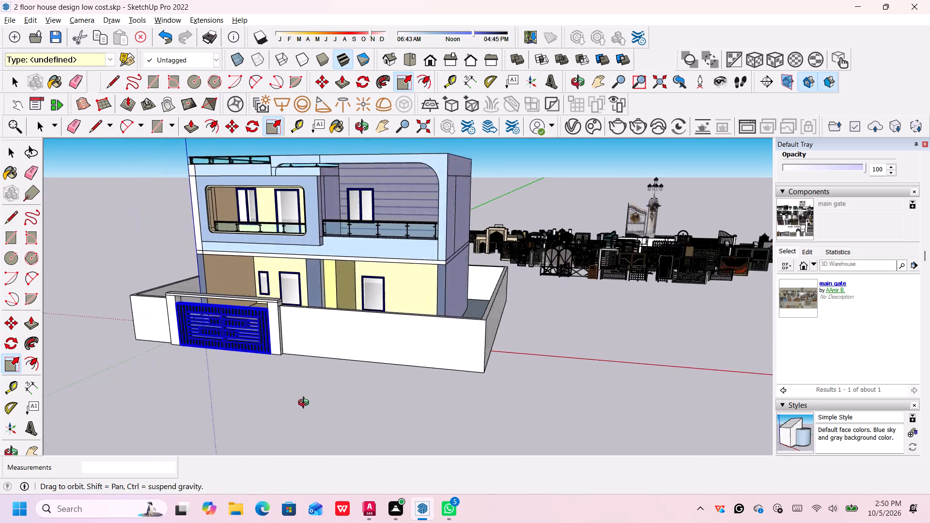
{"action": "middle_click_drag", "start_coordinate": [306, 404], "coordinate": [303, 404]}
{"action": "scroll", "coordinate": [303, 403], "scroll_direction": "up", "scroll_amount": 1}
{"action": "scroll", "coordinate": [513, 368], "scroll_direction": "down", "scroll_amount": 4}
{"action": "middle_click_drag", "start_coordinate": [630, 308], "coordinate": [495, 349]}
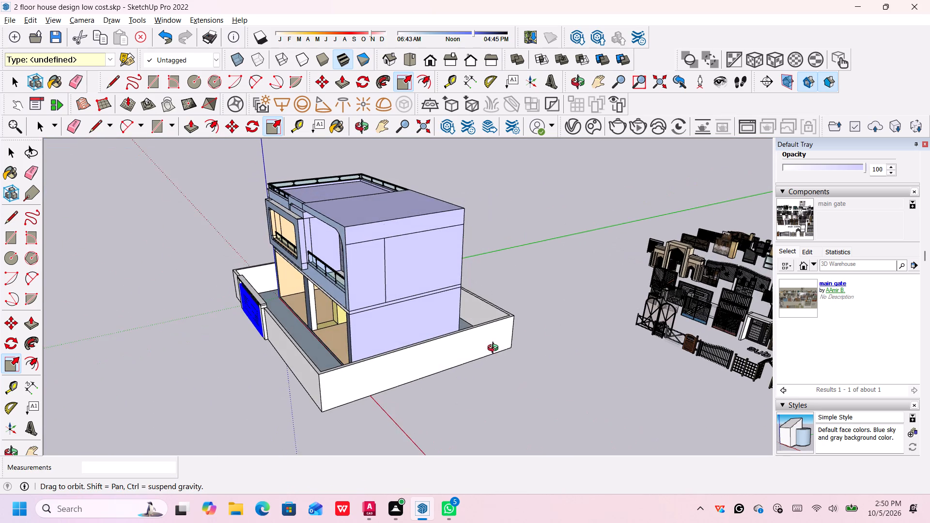
{"action": "middle_click_drag", "start_coordinate": [495, 349], "coordinate": [501, 346]}
{"action": "scroll", "coordinate": [598, 323], "scroll_direction": "down", "scroll_amount": 8}
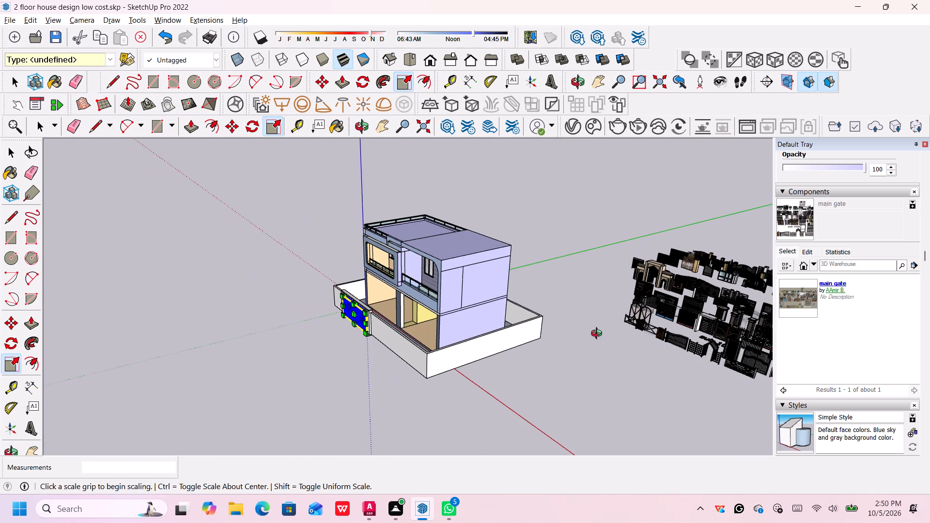
{"action": "middle_click", "coordinate": [599, 335]}
{"action": "key", "text": "space"}
{"action": "scroll", "coordinate": [703, 351], "scroll_direction": "down", "scroll_amount": 2}
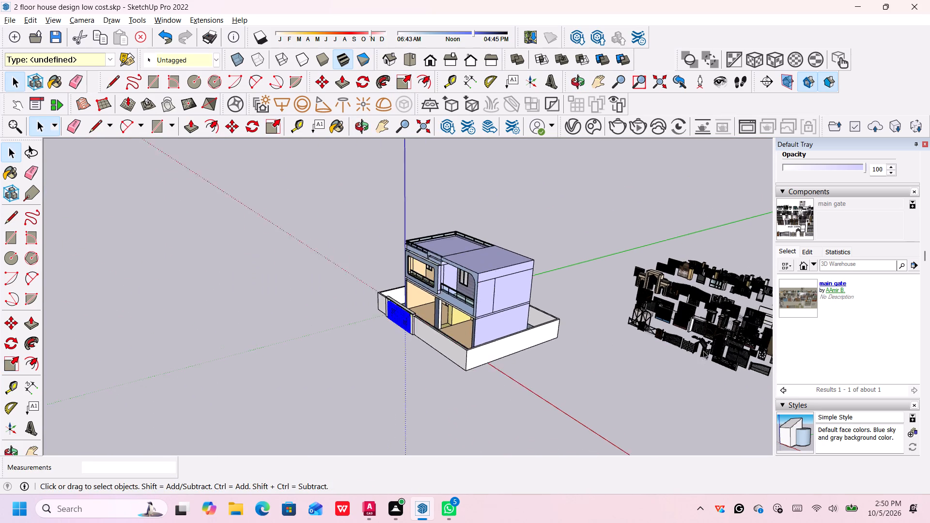
{"action": "scroll", "coordinate": [703, 351], "scroll_direction": "down", "scroll_amount": 2}
{"action": "middle_click_drag", "start_coordinate": [719, 342], "coordinate": [759, 336]}
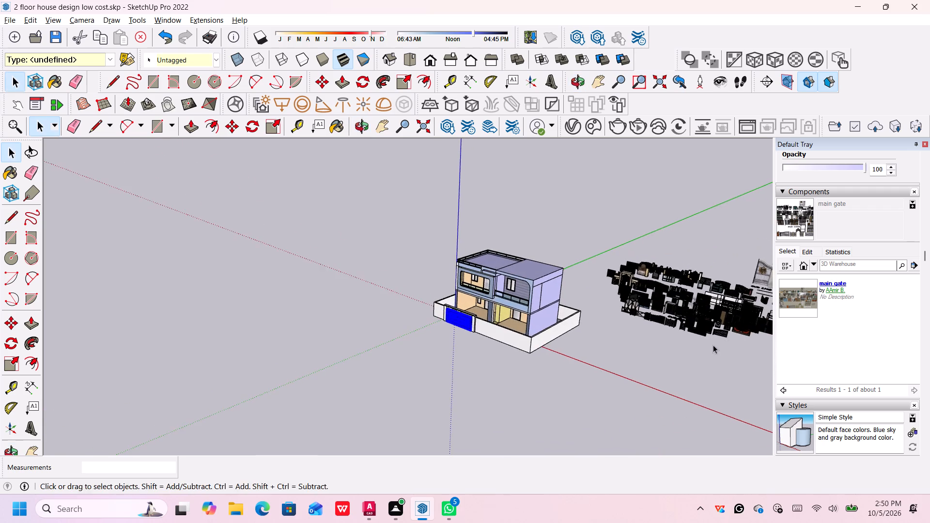
{"action": "middle_click_drag", "start_coordinate": [689, 355], "coordinate": [741, 342]}
{"action": "middle_click", "coordinate": [700, 345]}
{"action": "scroll", "coordinate": [701, 344], "scroll_direction": "down", "scroll_amount": 8}
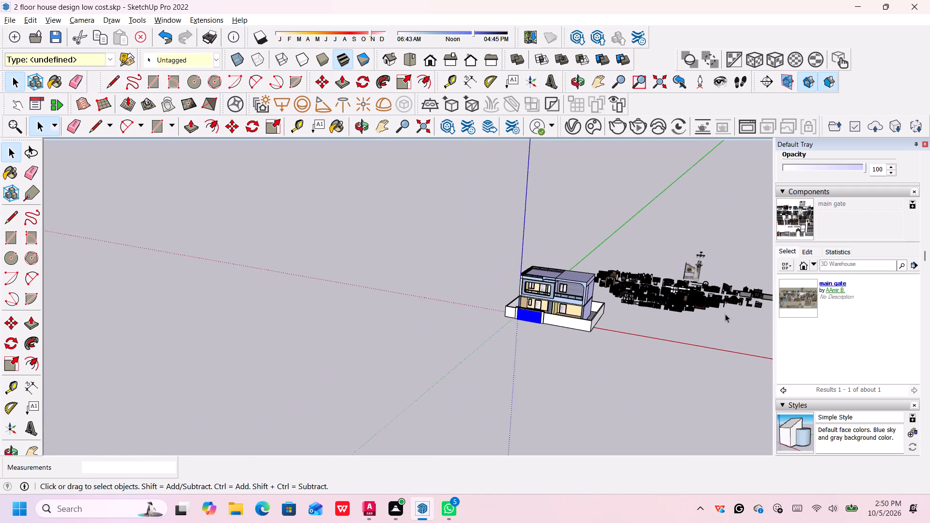
{"action": "scroll", "coordinate": [725, 314], "scroll_direction": "down", "scroll_amount": 7}
{"action": "middle_click", "coordinate": [706, 319]}
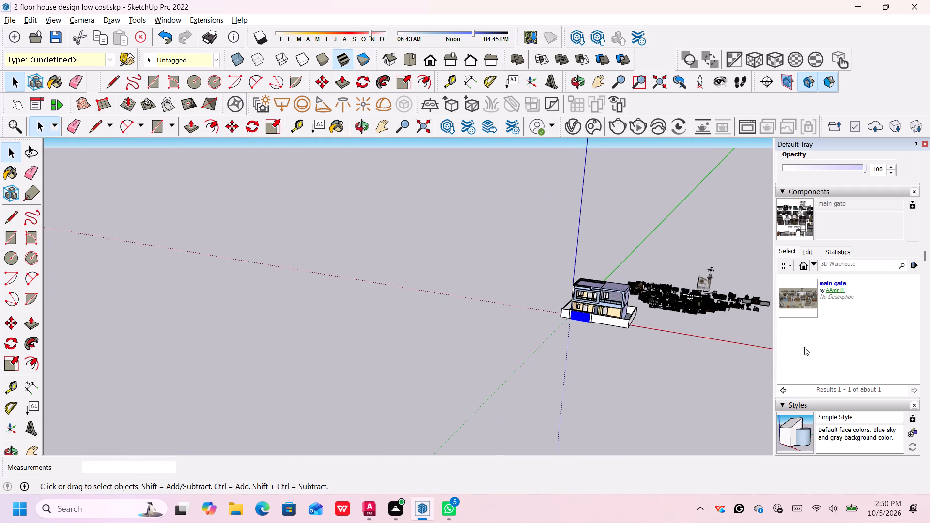
{"action": "middle_click", "coordinate": [646, 335]}
{"action": "scroll", "coordinate": [645, 334], "scroll_direction": "up", "scroll_amount": 1}
{"action": "left_click", "coordinate": [612, 371]}
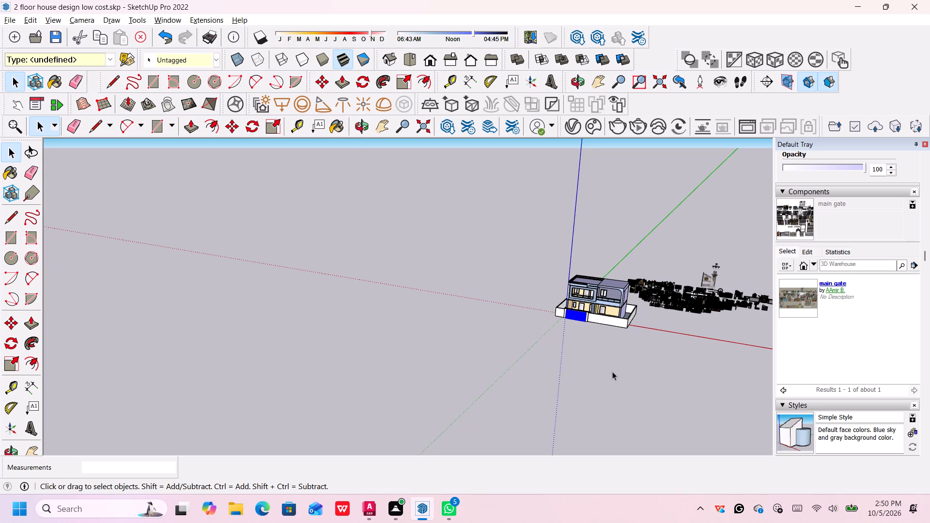
Delete the whole imported gate collection standing beside the house.
{"action": "middle_click_drag", "start_coordinate": [676, 313], "coordinate": [669, 332]}
{"action": "middle_click_drag", "start_coordinate": [669, 333], "coordinate": [667, 327]}
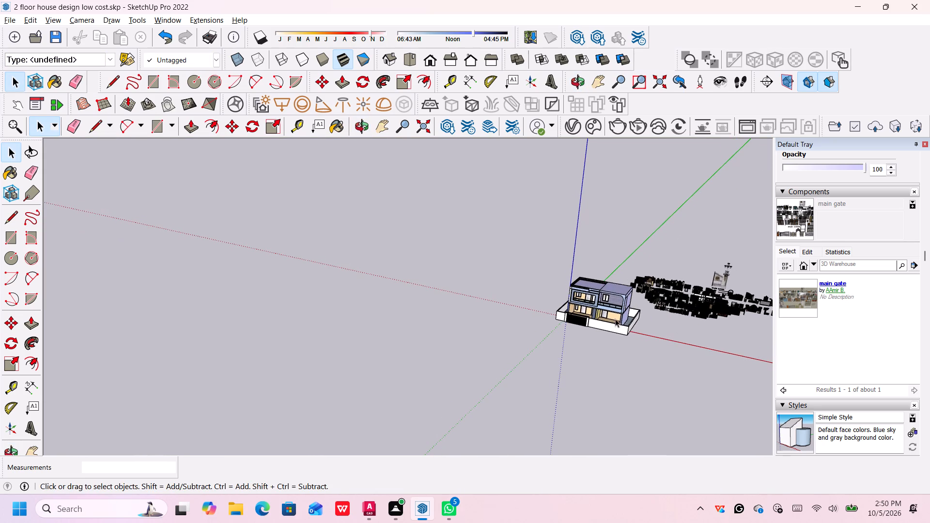
{"action": "middle_click_drag", "start_coordinate": [622, 354], "coordinate": [347, 346]}
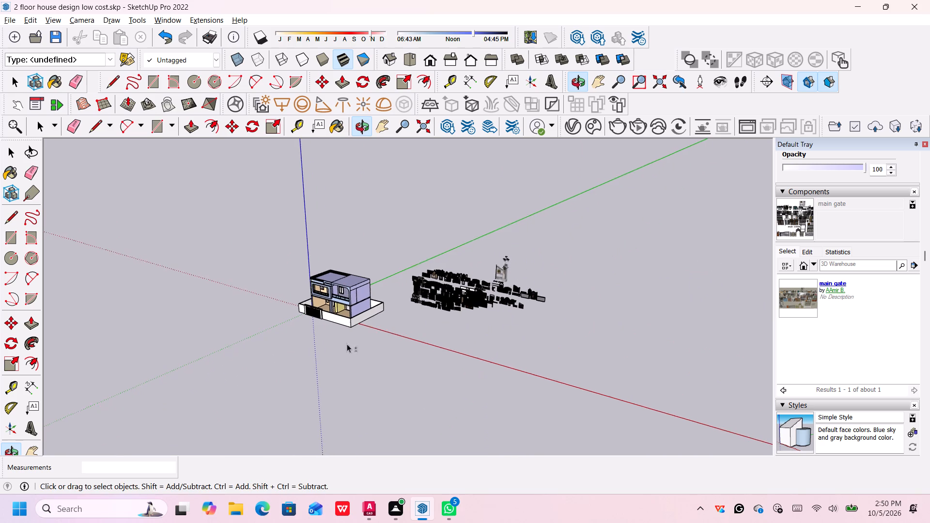
{"action": "left_click_drag", "start_coordinate": [607, 229], "coordinate": [591, 241]}
{"action": "left_click_drag", "start_coordinate": [623, 237], "coordinate": [513, 266]}
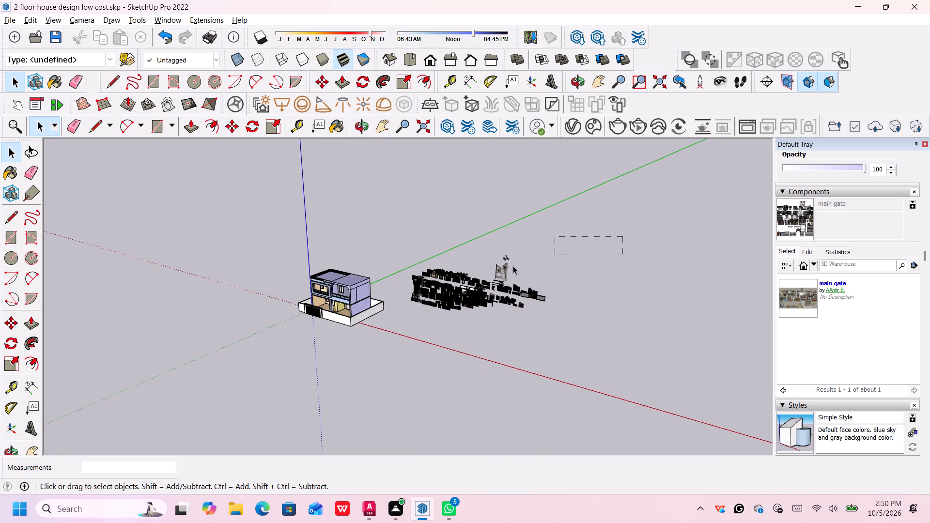
{"action": "left_click_drag", "start_coordinate": [513, 266], "coordinate": [401, 337]}
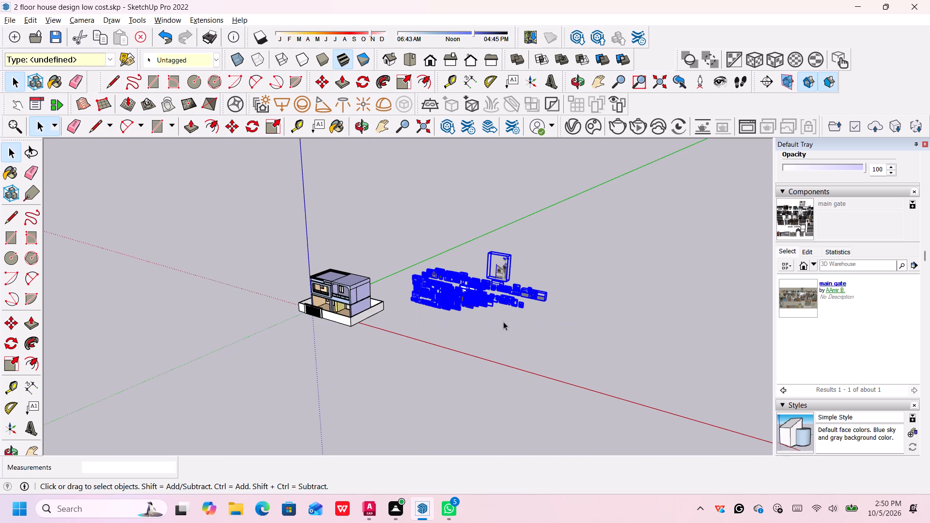
{"action": "key", "text": "BackSpace"}
{"action": "key", "text": "Delete"}
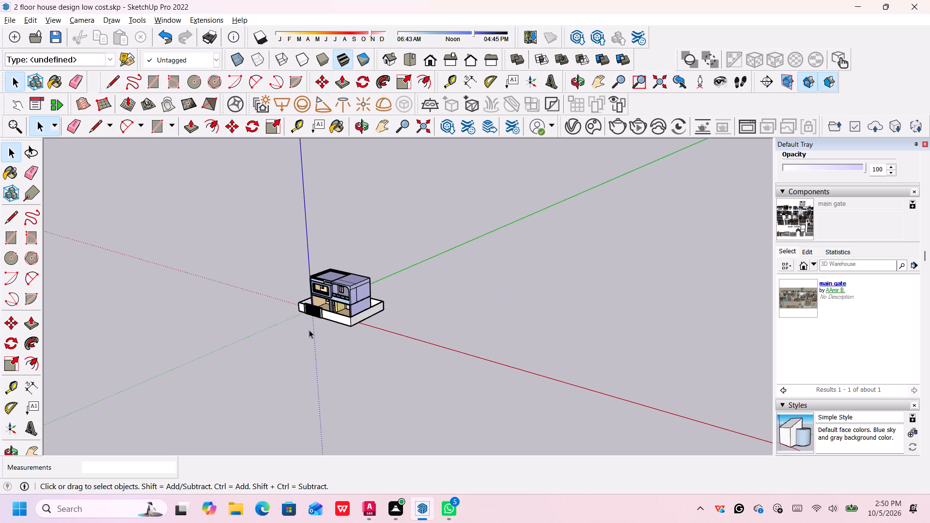
Examine the house front, the fitted gate and the longer front boundary wall section from below and close up.
{"action": "middle_click_drag", "start_coordinate": [306, 328], "coordinate": [452, 317]}
{"action": "scroll", "coordinate": [303, 324], "scroll_direction": "up", "scroll_amount": 7}
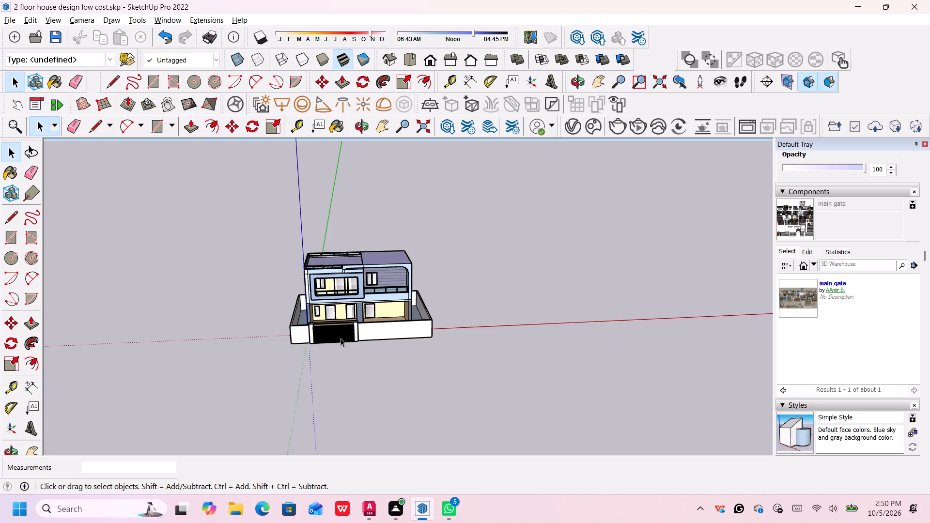
{"action": "scroll", "coordinate": [341, 338], "scroll_direction": "up", "scroll_amount": 8}
{"action": "middle_click_drag", "start_coordinate": [288, 343], "coordinate": [343, 260]}
{"action": "middle_click_drag", "start_coordinate": [348, 348], "coordinate": [324, 352]}
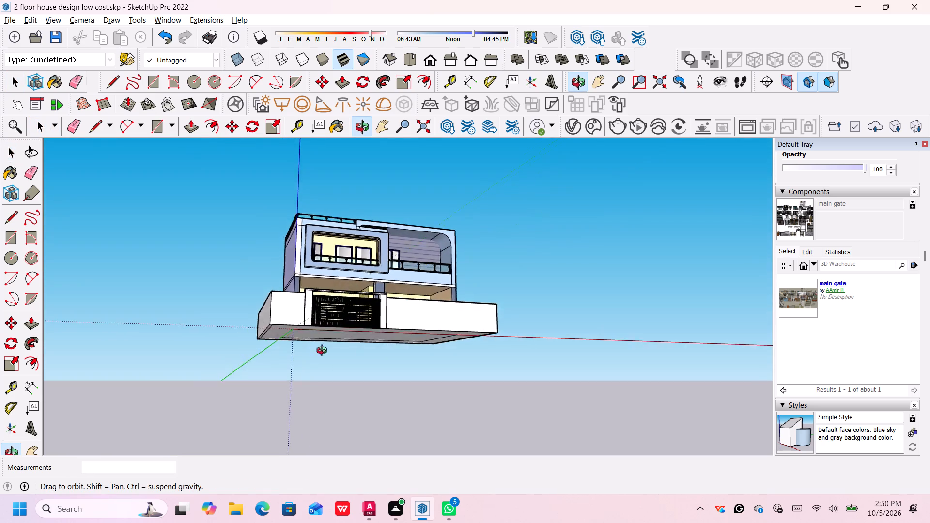
{"action": "middle_click_drag", "start_coordinate": [324, 352], "coordinate": [267, 408]}
{"action": "scroll", "coordinate": [357, 338], "scroll_direction": "up", "scroll_amount": 7}
{"action": "scroll", "coordinate": [425, 331], "scroll_direction": "up", "scroll_amount": 4}
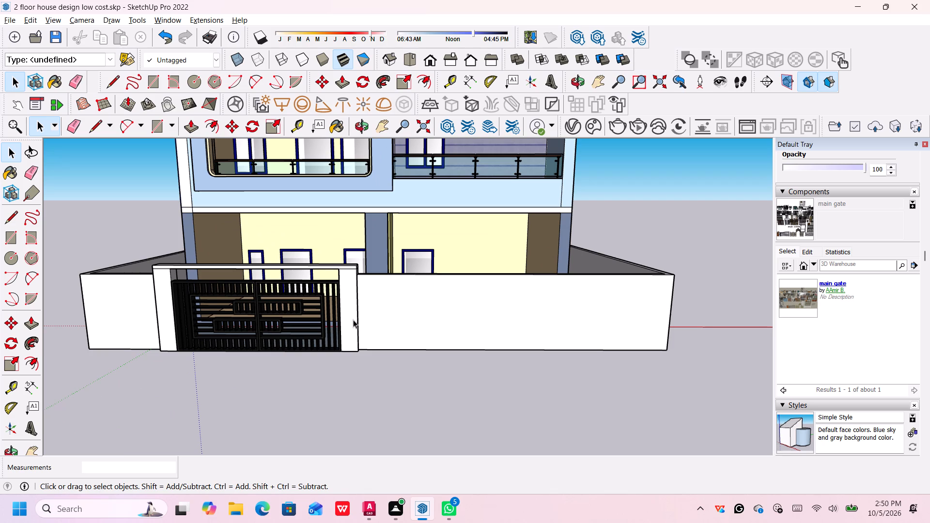
{"action": "scroll", "coordinate": [402, 292], "scroll_direction": "up", "scroll_amount": 3}
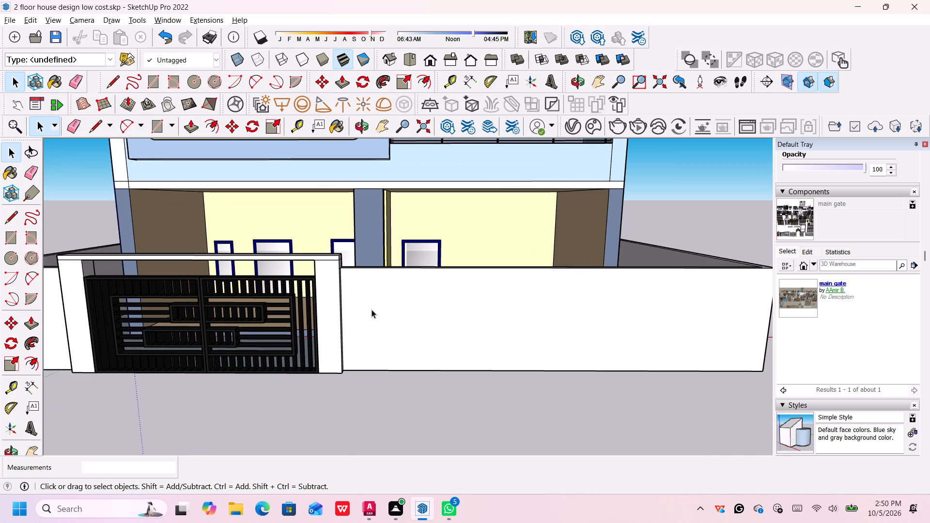
{"action": "scroll", "coordinate": [366, 317], "scroll_direction": "up", "scroll_amount": 2}
{"action": "scroll", "coordinate": [374, 315], "scroll_direction": "down", "scroll_amount": 1}
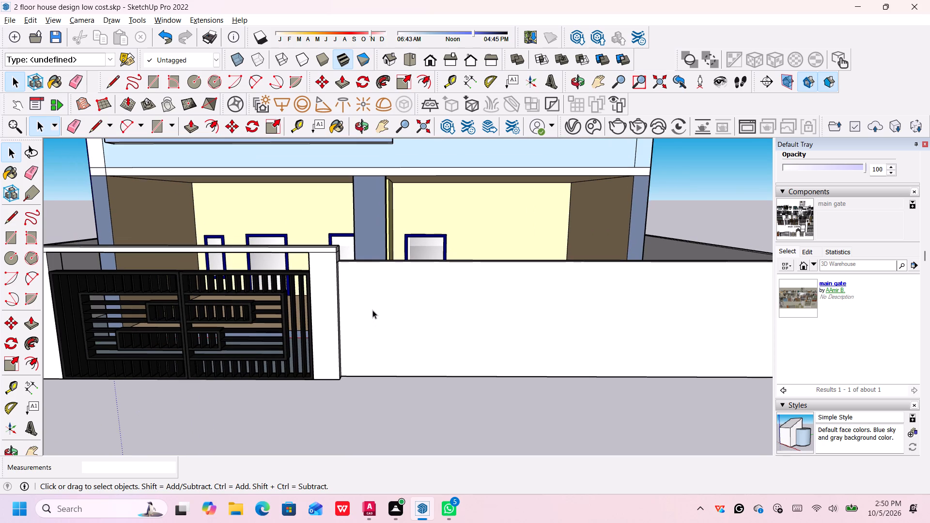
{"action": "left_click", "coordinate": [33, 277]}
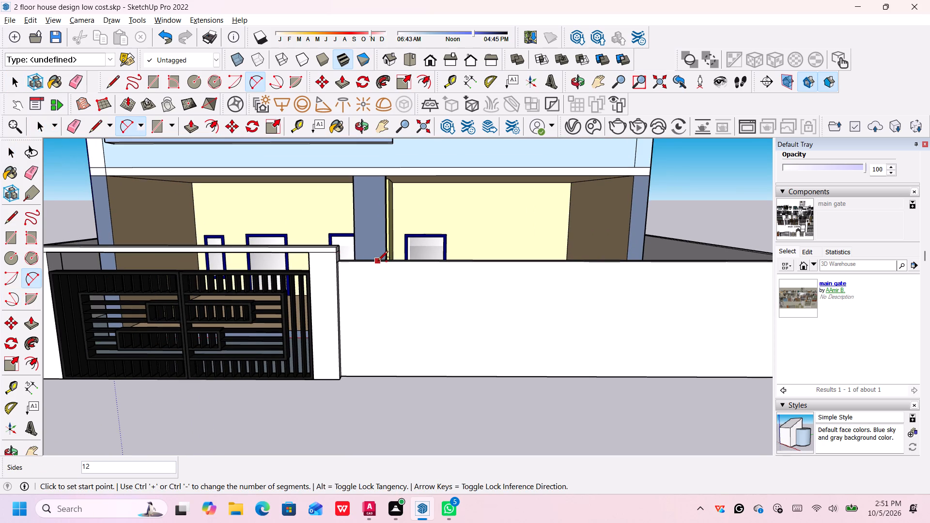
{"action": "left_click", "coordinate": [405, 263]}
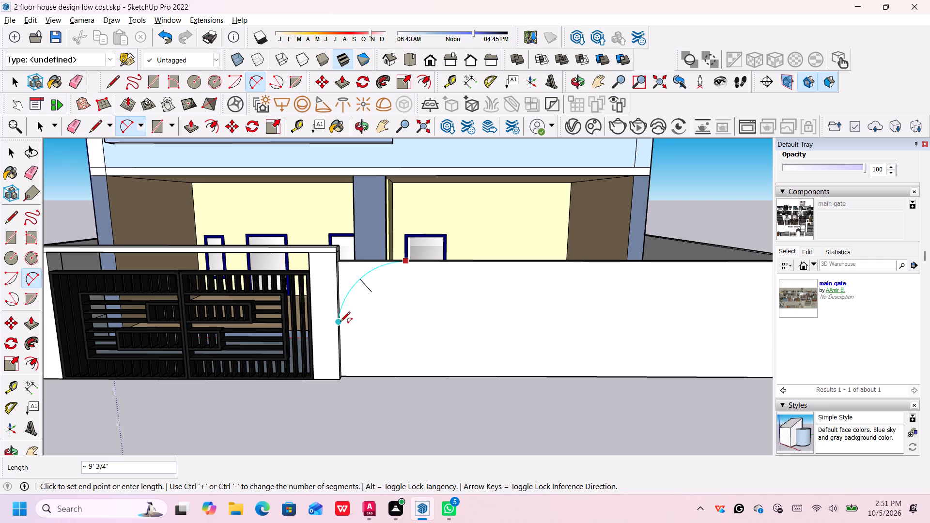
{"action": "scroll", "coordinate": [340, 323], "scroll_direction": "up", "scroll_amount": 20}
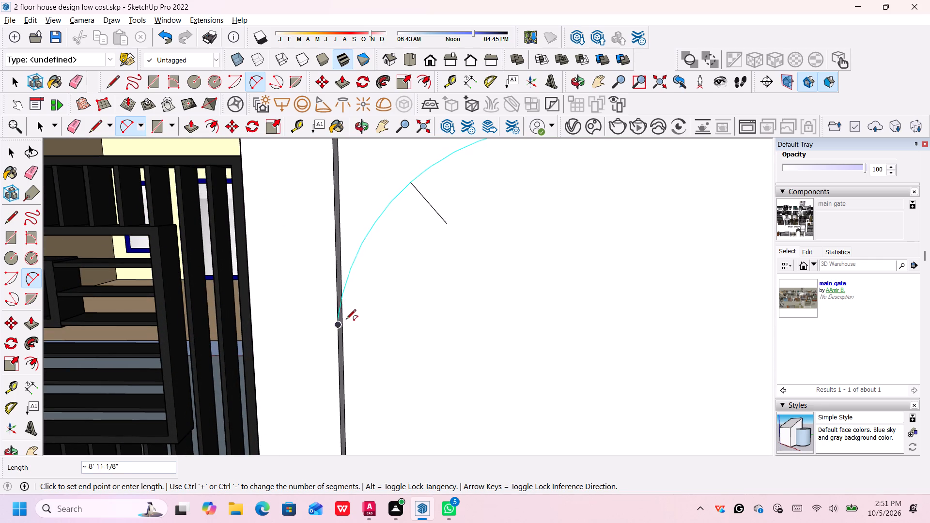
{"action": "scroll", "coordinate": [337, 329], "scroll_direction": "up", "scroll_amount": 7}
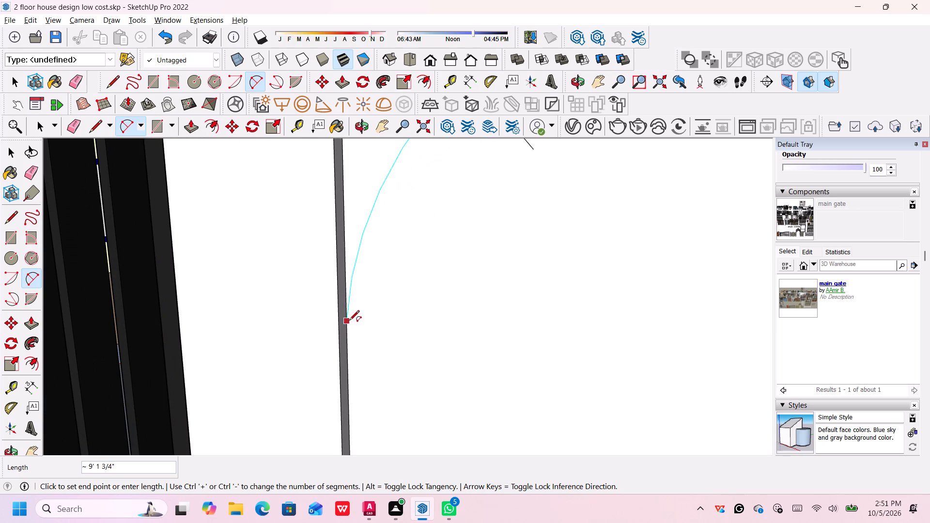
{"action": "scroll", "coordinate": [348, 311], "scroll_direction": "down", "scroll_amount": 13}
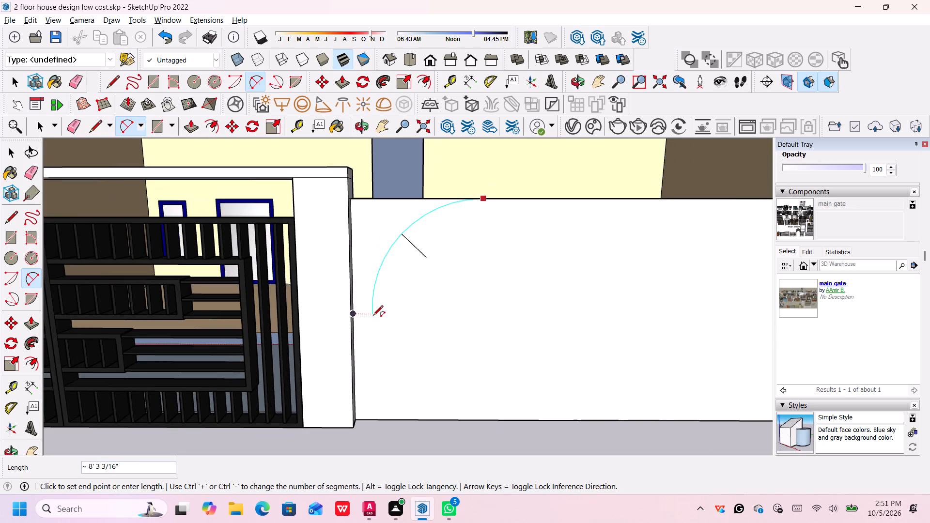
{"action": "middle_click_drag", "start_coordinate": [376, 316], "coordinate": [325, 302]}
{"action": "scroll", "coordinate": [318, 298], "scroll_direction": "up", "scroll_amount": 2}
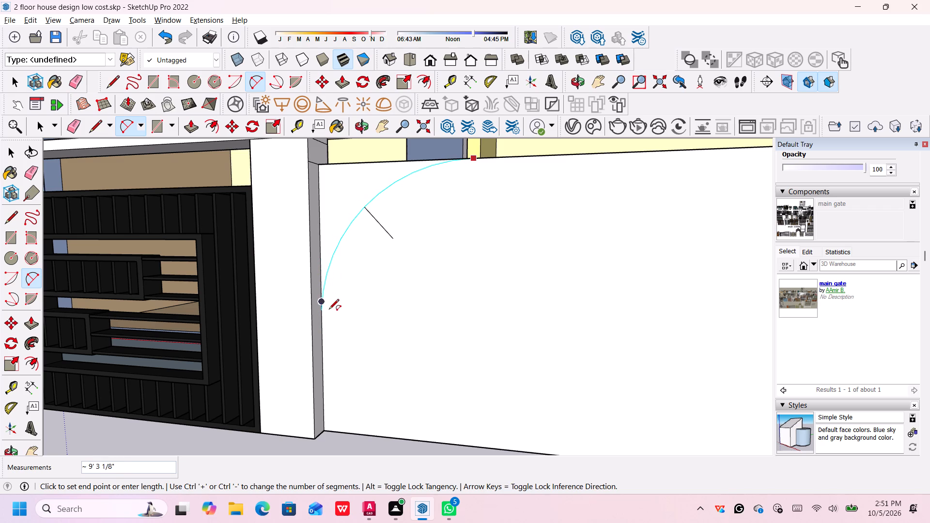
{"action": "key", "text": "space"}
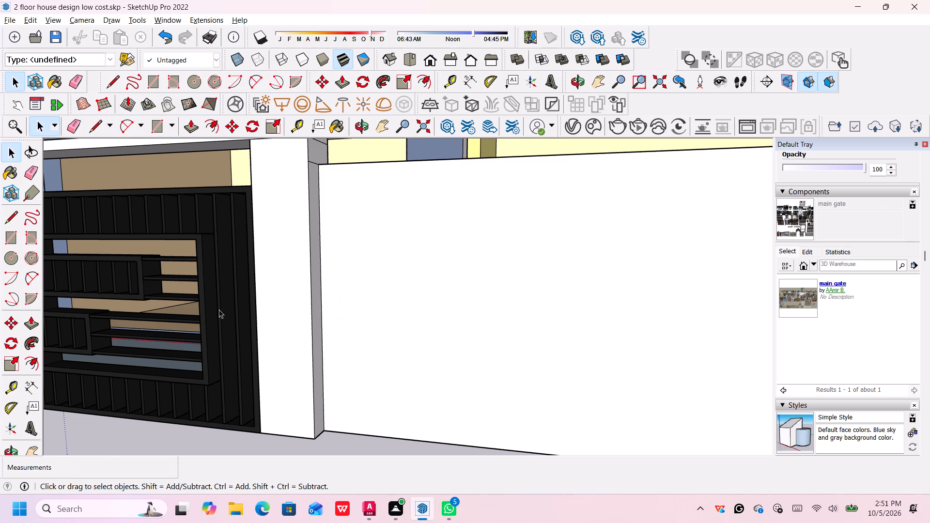
Draw a tangent 2 Point Arc spanning about 8' 6" from the gate pillar's edge to the longer front wall section's top edge.
{"action": "left_click", "coordinate": [29, 274]}
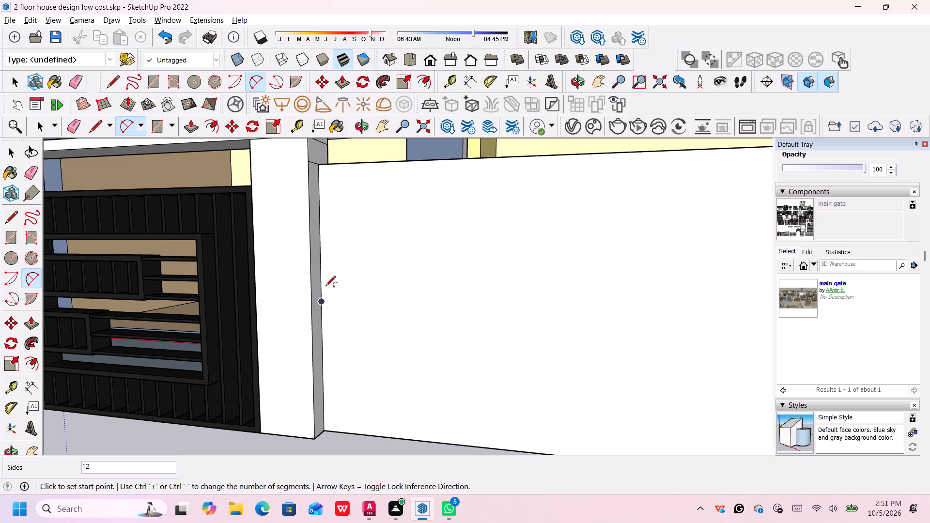
{"action": "left_click", "coordinate": [322, 303]}
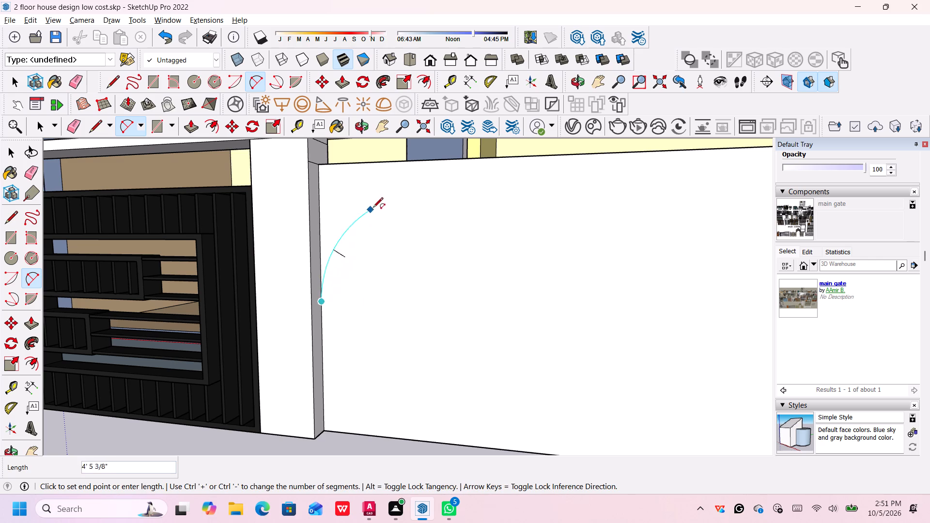
{"action": "left_click", "coordinate": [457, 159]}
{"action": "double_click", "coordinate": [457, 159]}
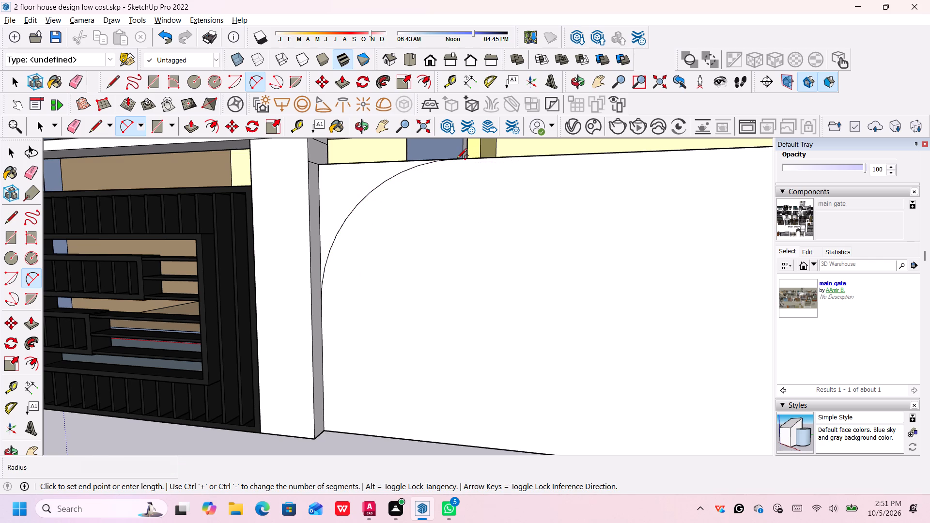
{"action": "scroll", "coordinate": [403, 228], "scroll_direction": "down", "scroll_amount": 5}
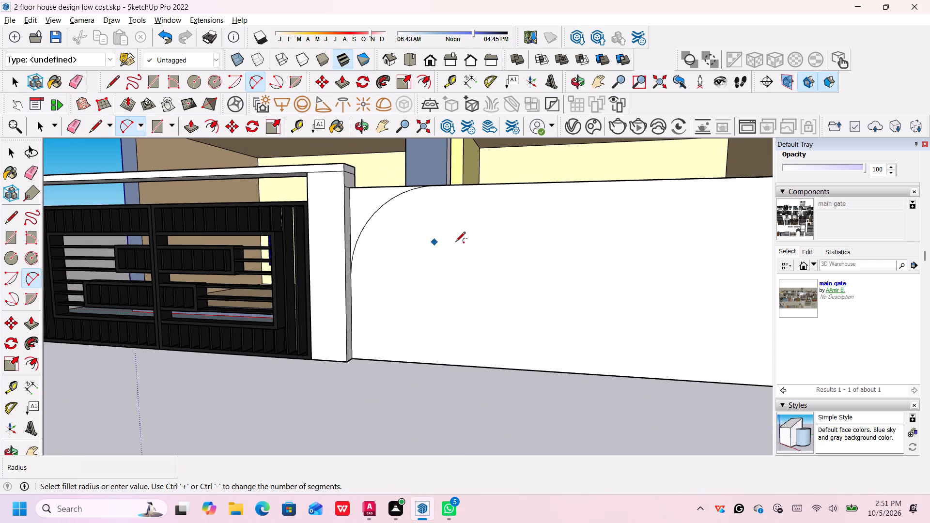
{"action": "middle_click_drag", "start_coordinate": [459, 242], "coordinate": [537, 247]}
{"action": "scroll", "coordinate": [513, 255], "scroll_direction": "down", "scroll_amount": 4}
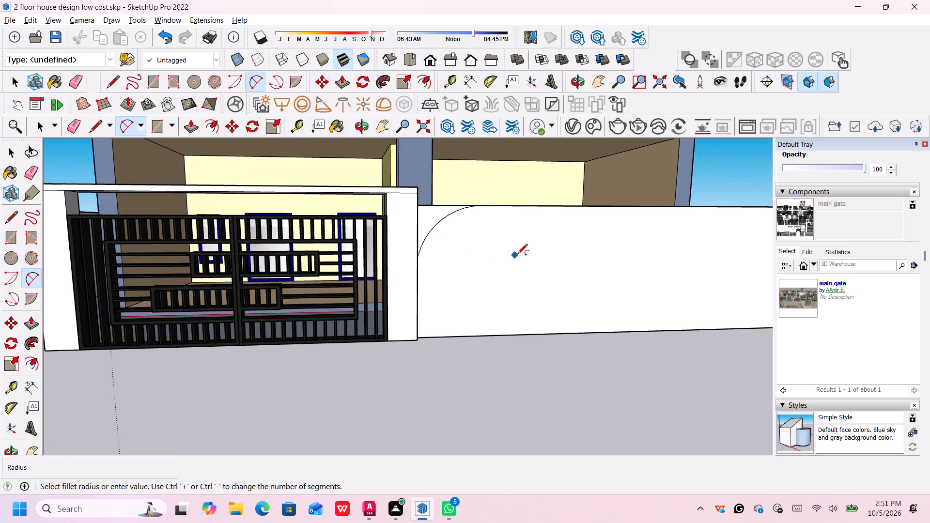
{"action": "scroll", "coordinate": [517, 255], "scroll_direction": "down", "scroll_amount": 3}
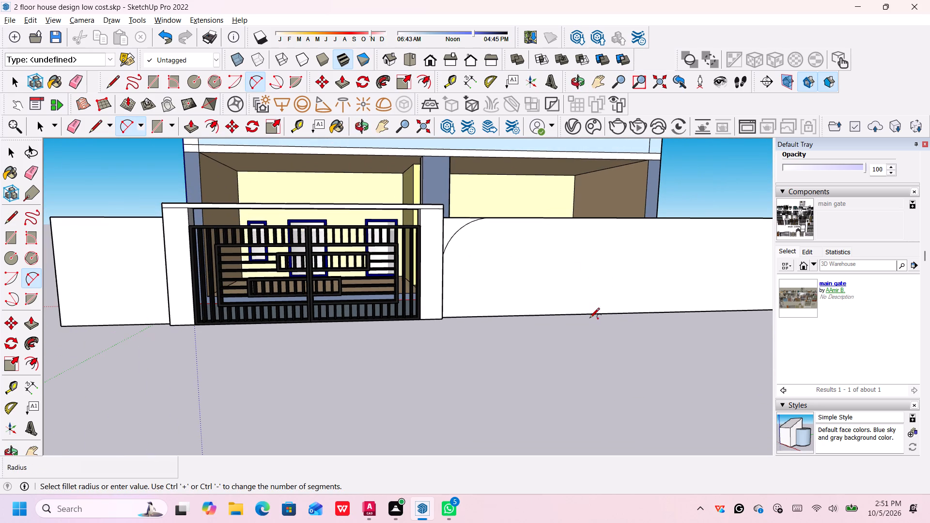
{"action": "middle_click_drag", "start_coordinate": [586, 319], "coordinate": [559, 310]}
{"action": "key", "text": "space"}
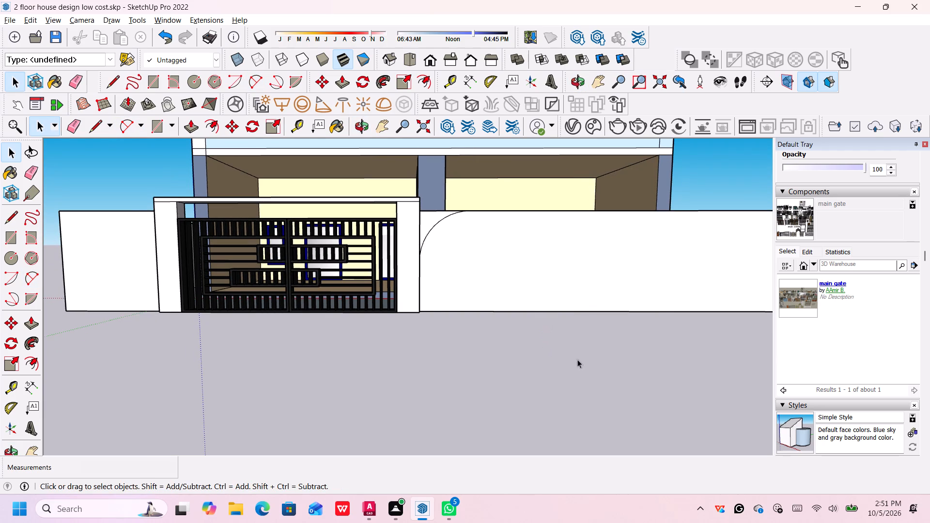
Draw a 12' vertical line across the longer front wall section, from its bottom edge to its top edge, near the end away from the gate.
{"action": "scroll", "coordinate": [609, 323], "scroll_direction": "down", "scroll_amount": 5}
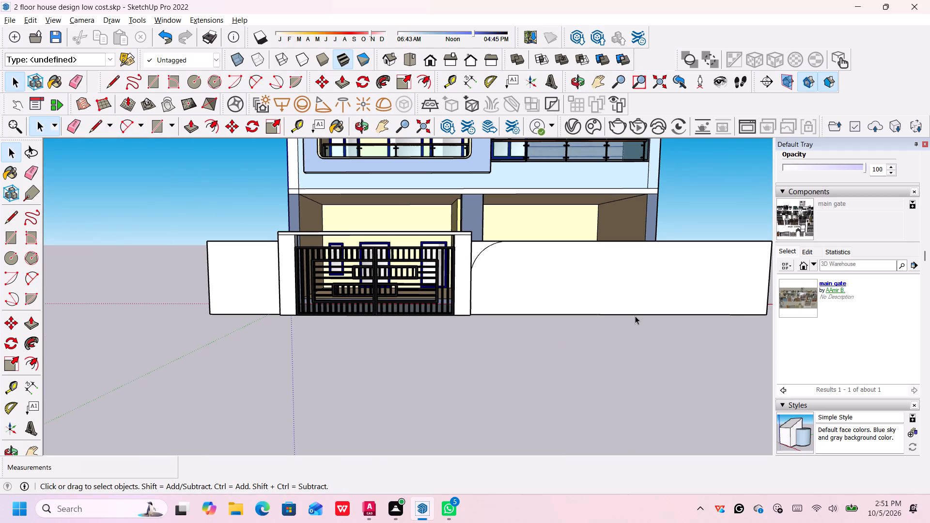
{"action": "key", "text": "l"}
{"action": "key", "text": "Return"}
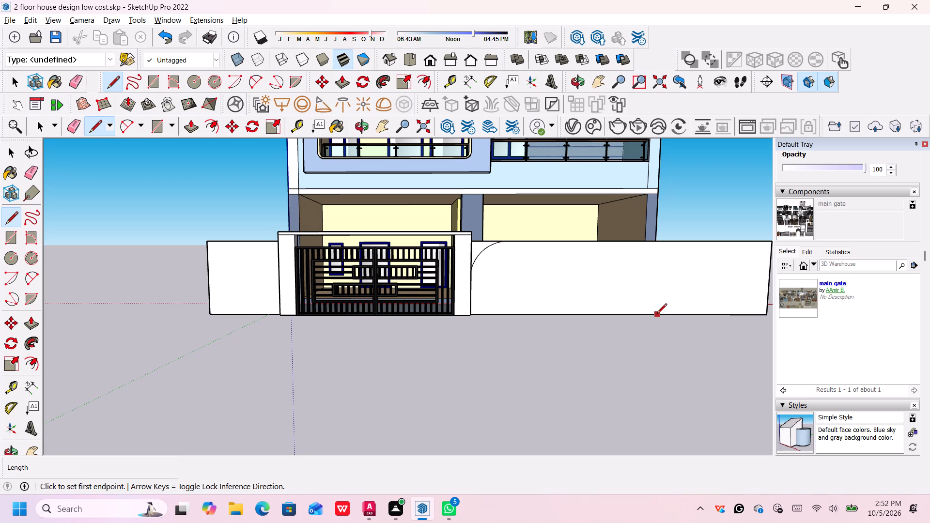
{"action": "left_click", "coordinate": [654, 315]}
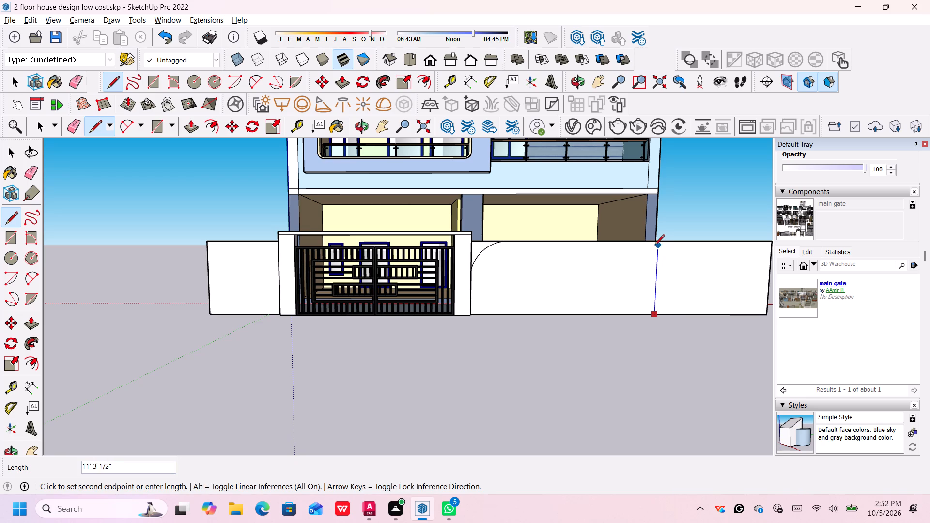
{"action": "left_click", "coordinate": [656, 244]}
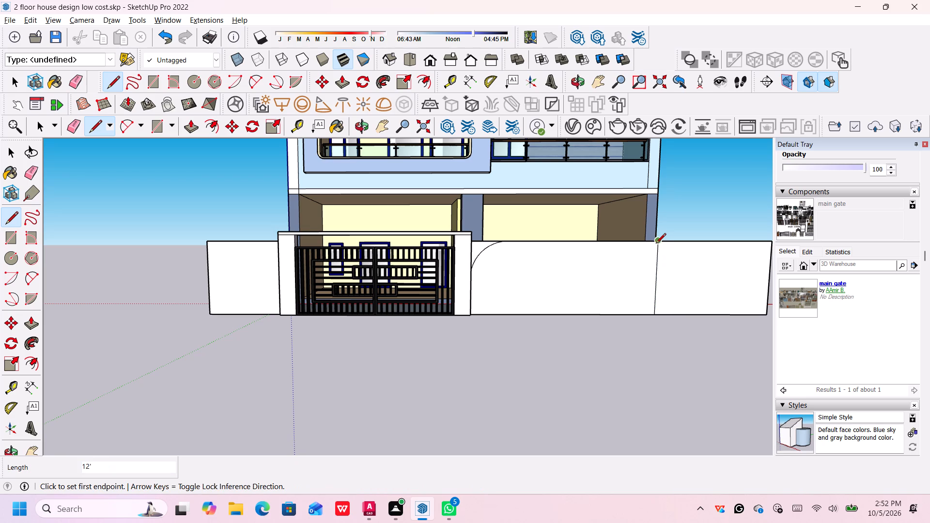
{"action": "key", "text": "Return"}
{"action": "scroll", "coordinate": [654, 265], "scroll_direction": "up", "scroll_amount": 10}
{"action": "key", "text": "space"}
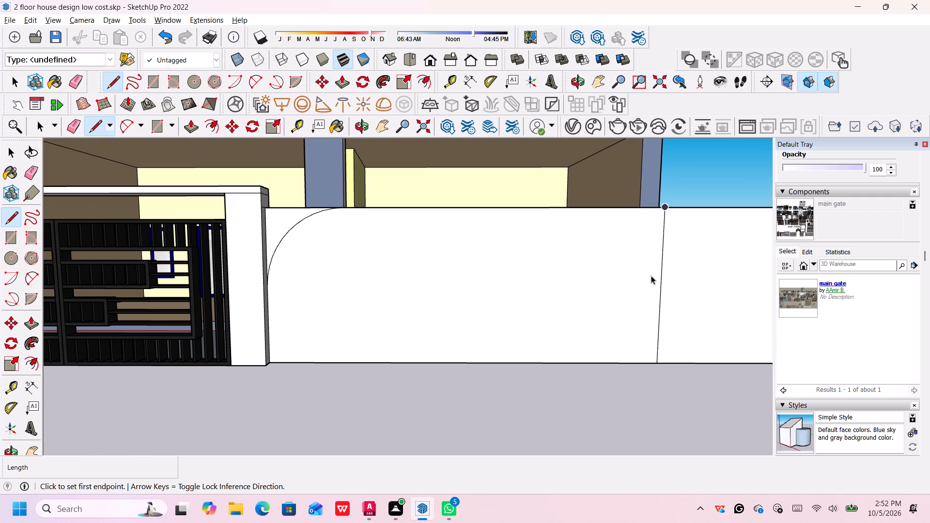
Draw a mirrored tangent 2 Point Arc spanning about 8' 6" from the new vertical line to the wall's top edge.
{"action": "left_click", "coordinate": [32, 275]}
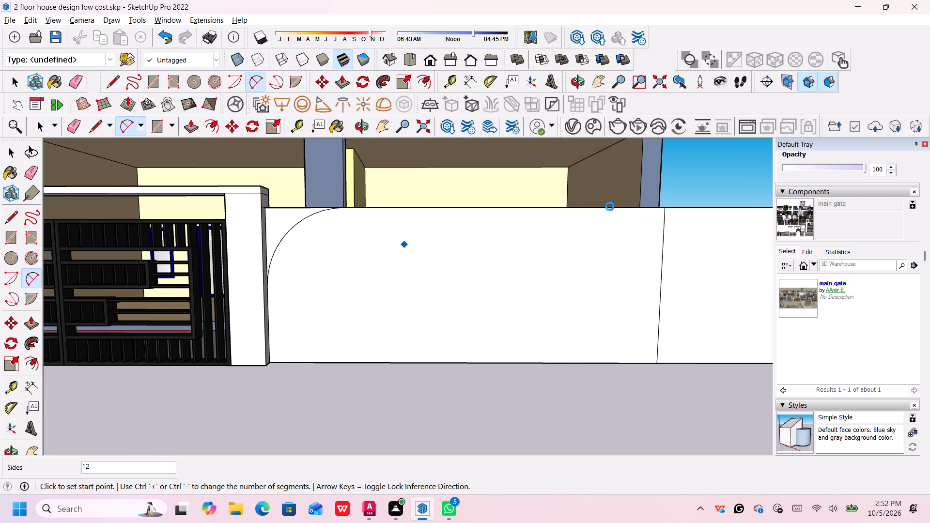
{"action": "left_click", "coordinate": [661, 286]}
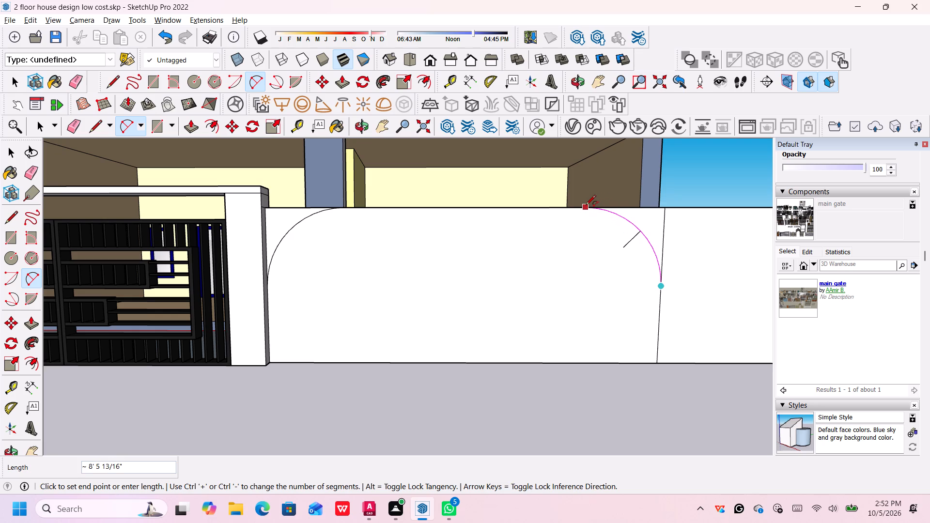
{"action": "double_click", "coordinate": [586, 206]}
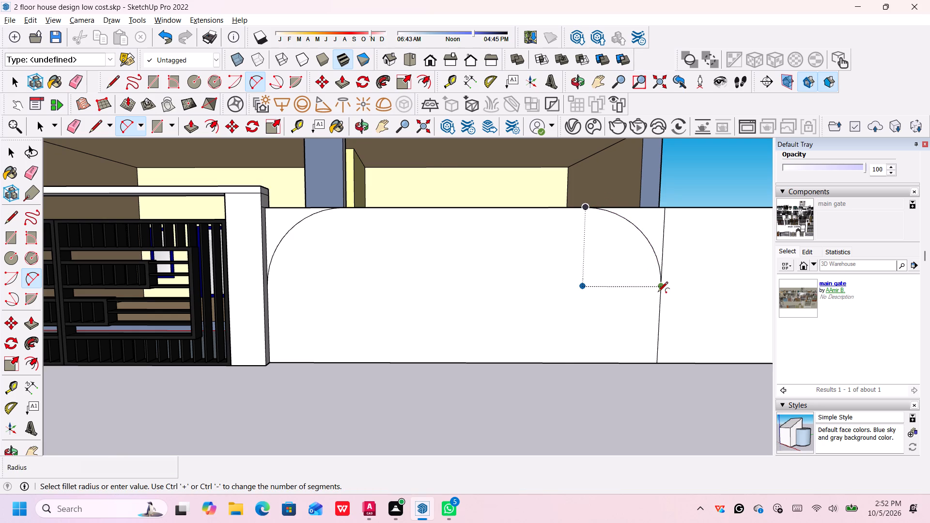
{"action": "key", "text": "space"}
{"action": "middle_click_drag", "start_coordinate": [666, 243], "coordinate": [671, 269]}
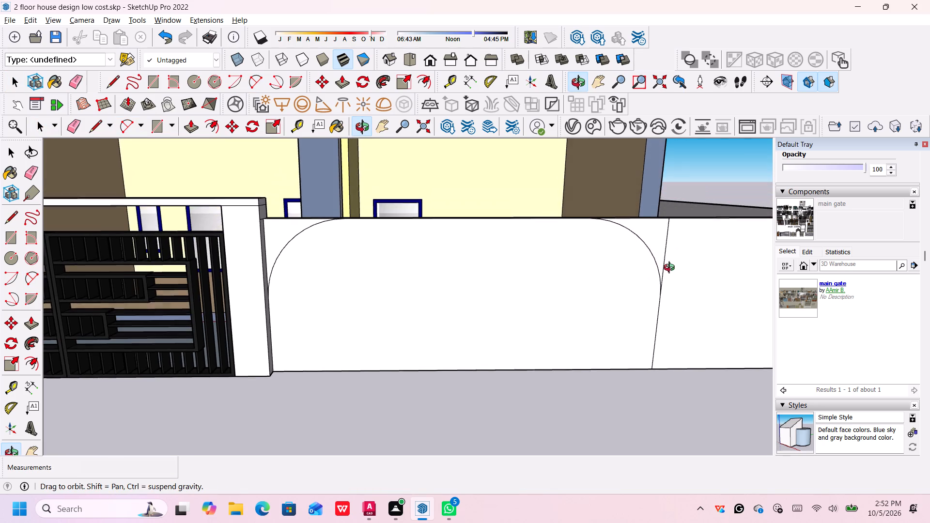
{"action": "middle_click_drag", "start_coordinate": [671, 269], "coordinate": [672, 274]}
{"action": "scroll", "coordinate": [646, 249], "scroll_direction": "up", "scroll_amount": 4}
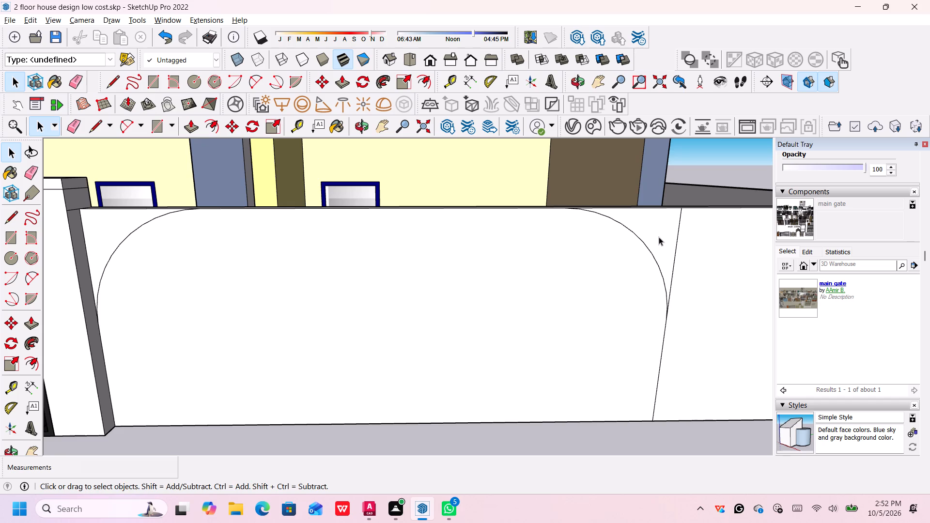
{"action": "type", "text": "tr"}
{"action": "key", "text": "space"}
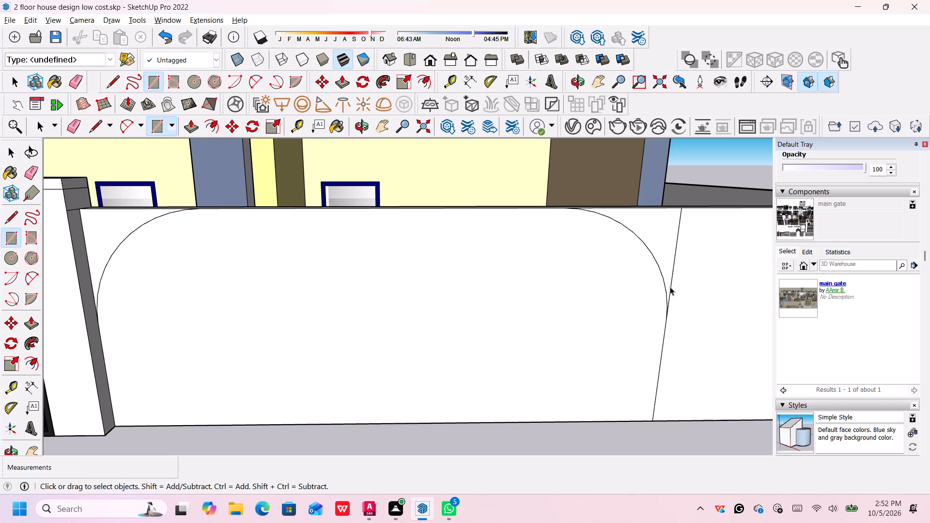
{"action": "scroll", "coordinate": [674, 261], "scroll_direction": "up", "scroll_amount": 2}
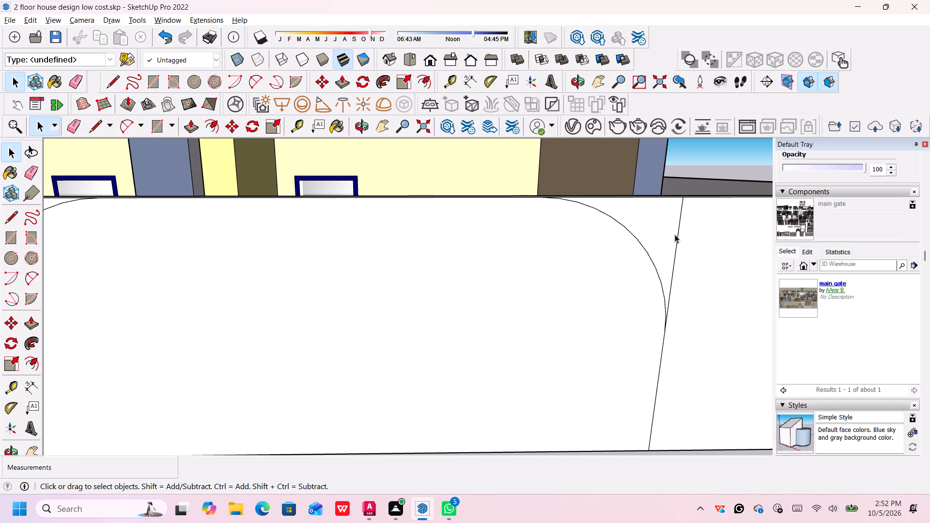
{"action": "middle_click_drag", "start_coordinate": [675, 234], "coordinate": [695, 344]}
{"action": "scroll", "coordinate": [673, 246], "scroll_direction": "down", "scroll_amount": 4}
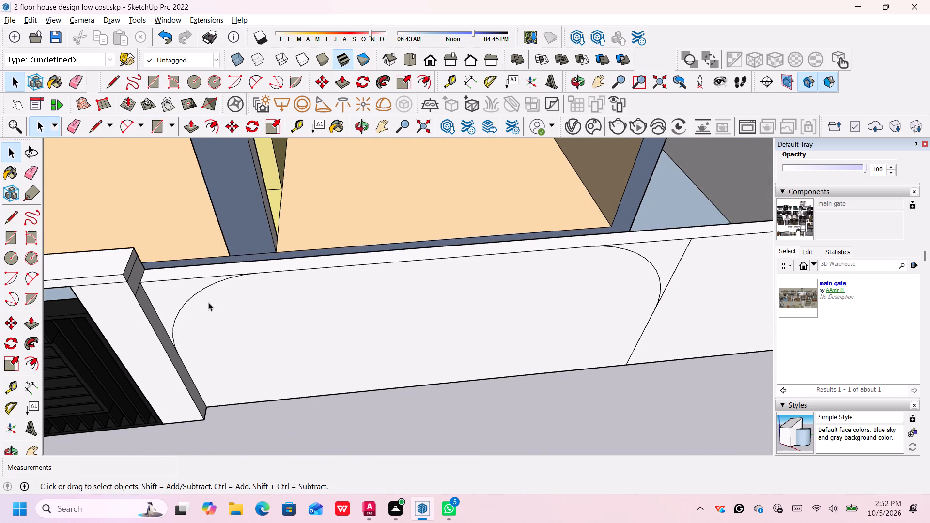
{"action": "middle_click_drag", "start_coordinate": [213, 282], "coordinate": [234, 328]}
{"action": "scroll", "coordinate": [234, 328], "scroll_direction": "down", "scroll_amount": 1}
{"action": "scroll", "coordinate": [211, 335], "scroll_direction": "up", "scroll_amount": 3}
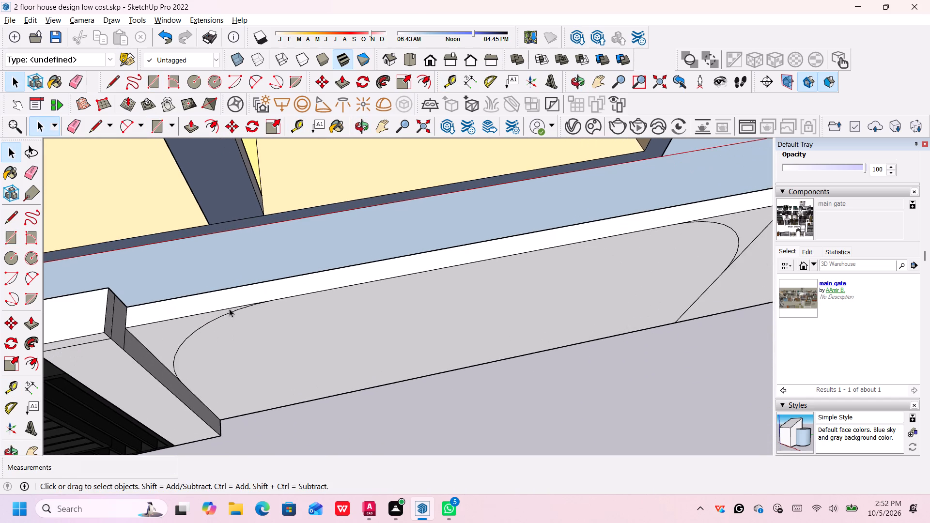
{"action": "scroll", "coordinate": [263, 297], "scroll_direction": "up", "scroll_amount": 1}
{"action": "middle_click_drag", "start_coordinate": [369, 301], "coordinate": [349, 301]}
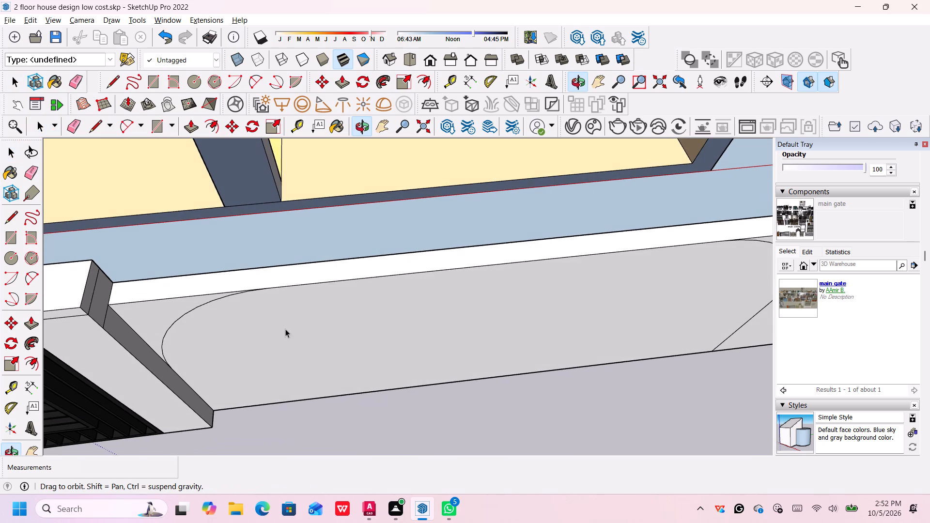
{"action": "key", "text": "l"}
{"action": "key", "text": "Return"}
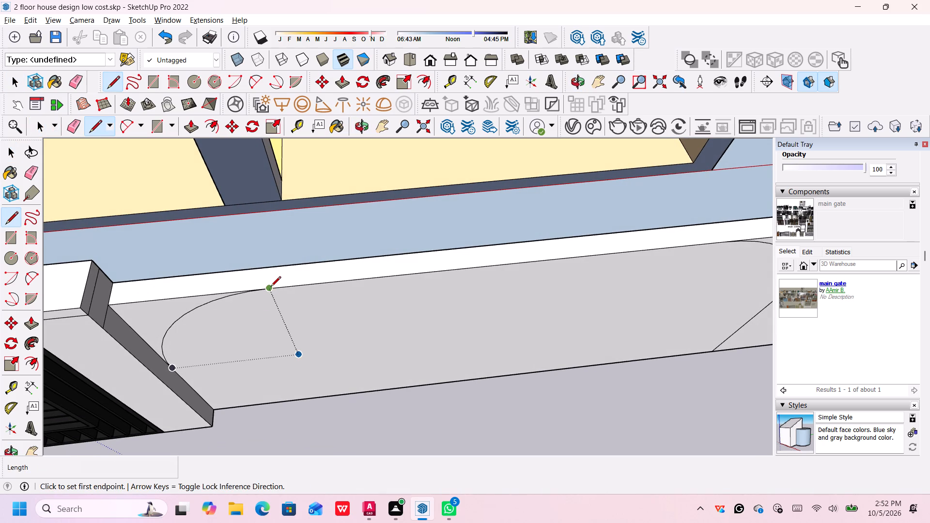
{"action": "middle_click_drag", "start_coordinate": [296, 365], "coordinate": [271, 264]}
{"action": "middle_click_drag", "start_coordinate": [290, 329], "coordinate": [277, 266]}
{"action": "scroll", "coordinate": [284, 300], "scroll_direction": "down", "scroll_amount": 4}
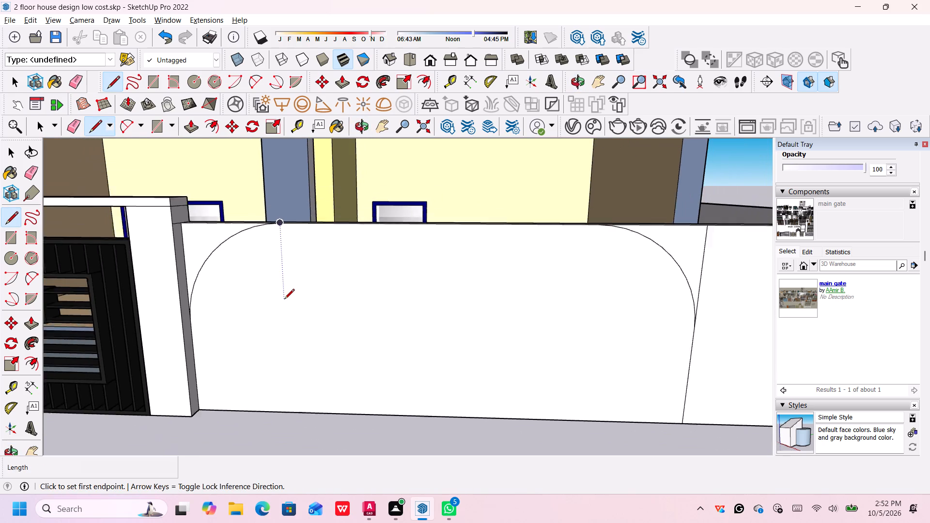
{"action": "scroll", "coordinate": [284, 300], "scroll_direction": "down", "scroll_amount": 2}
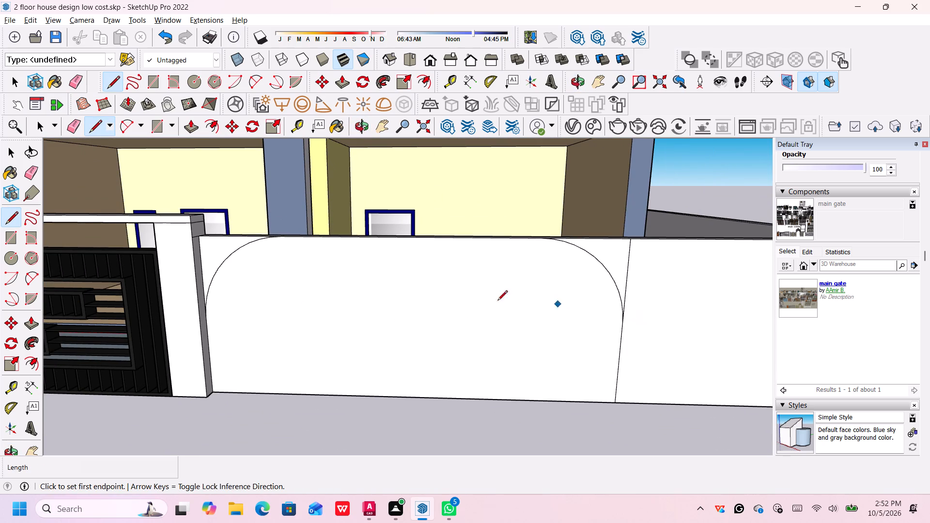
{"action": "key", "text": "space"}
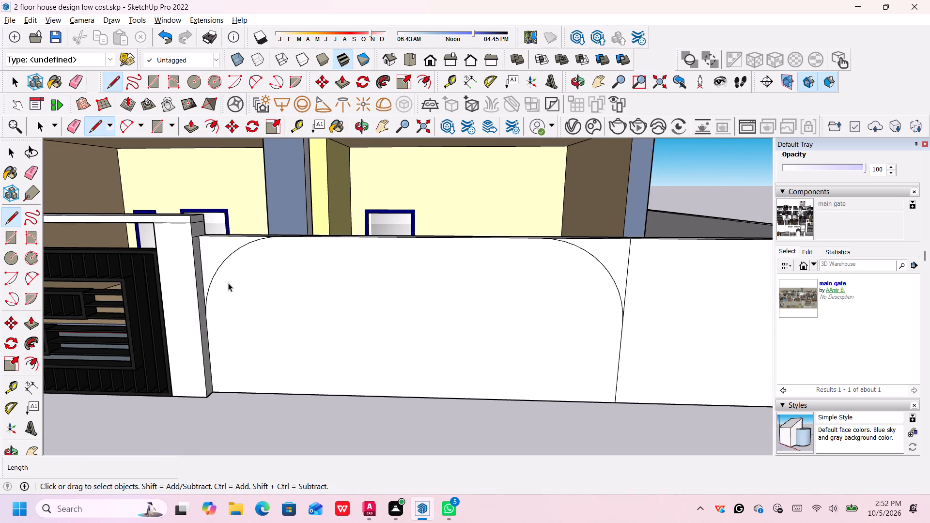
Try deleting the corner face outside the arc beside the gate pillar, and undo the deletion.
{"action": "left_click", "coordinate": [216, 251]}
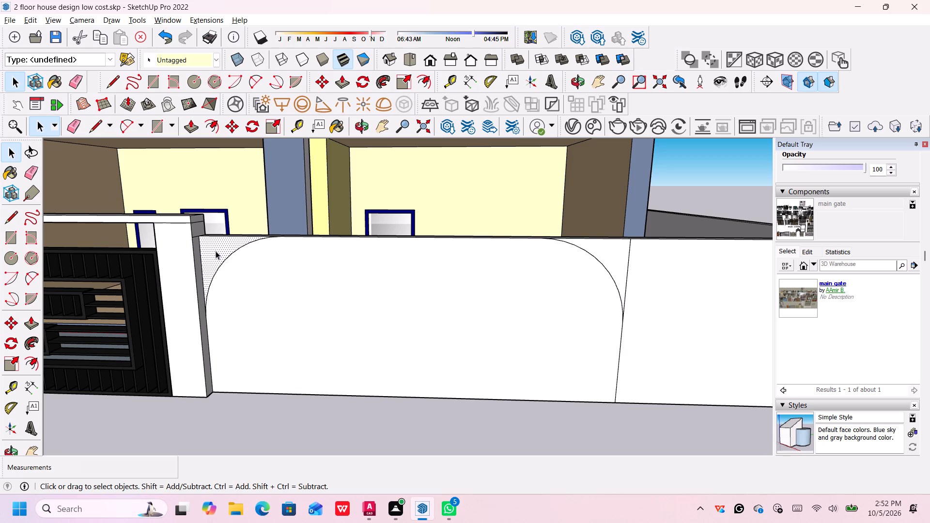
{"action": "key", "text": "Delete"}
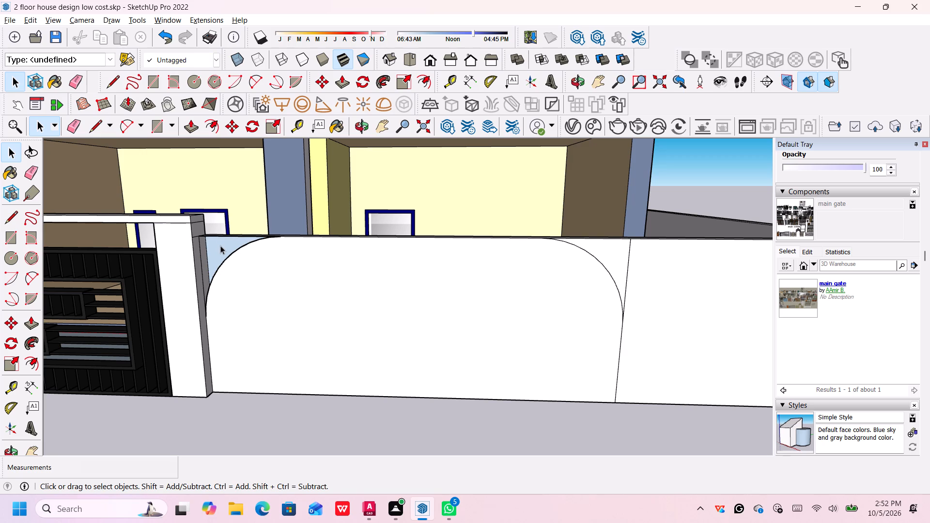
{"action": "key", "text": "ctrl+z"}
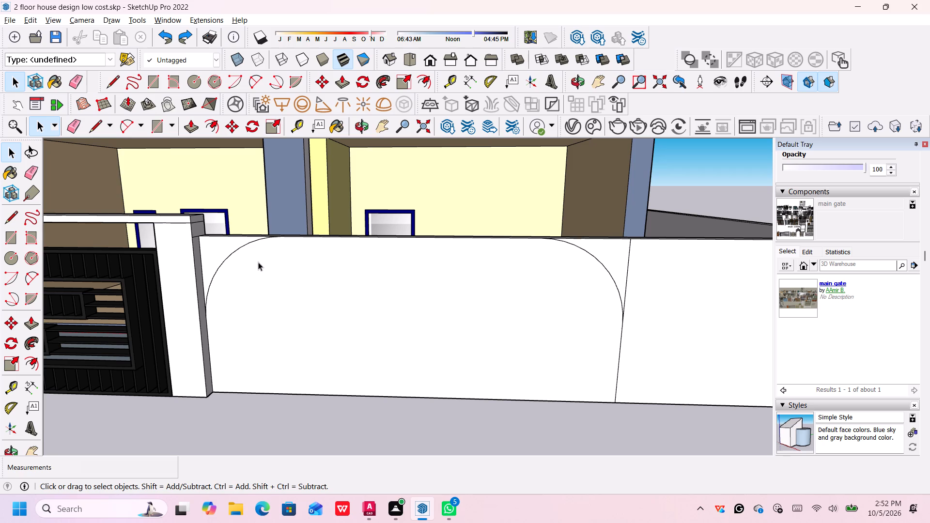
Draw a 1' line across the wall's top face from the upper end of the arc nearest the gate.
{"action": "middle_click_drag", "start_coordinate": [255, 261], "coordinate": [292, 357]}
{"action": "scroll", "coordinate": [252, 300], "scroll_direction": "up", "scroll_amount": 5}
{"action": "middle_click_drag", "start_coordinate": [268, 285], "coordinate": [279, 329]}
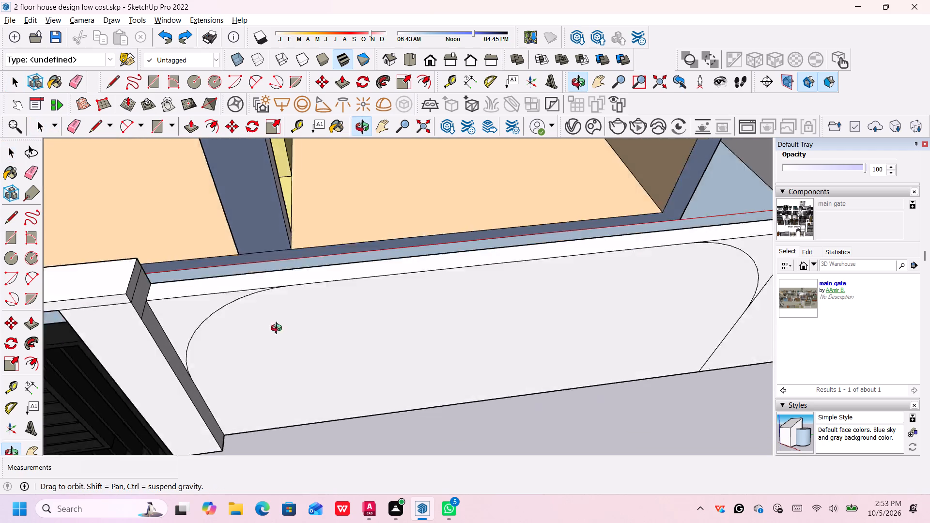
{"action": "middle_click_drag", "start_coordinate": [279, 329], "coordinate": [290, 354]}
{"action": "middle_click_drag", "start_coordinate": [291, 356], "coordinate": [293, 361]}
{"action": "scroll", "coordinate": [291, 334], "scroll_direction": "up", "scroll_amount": 5}
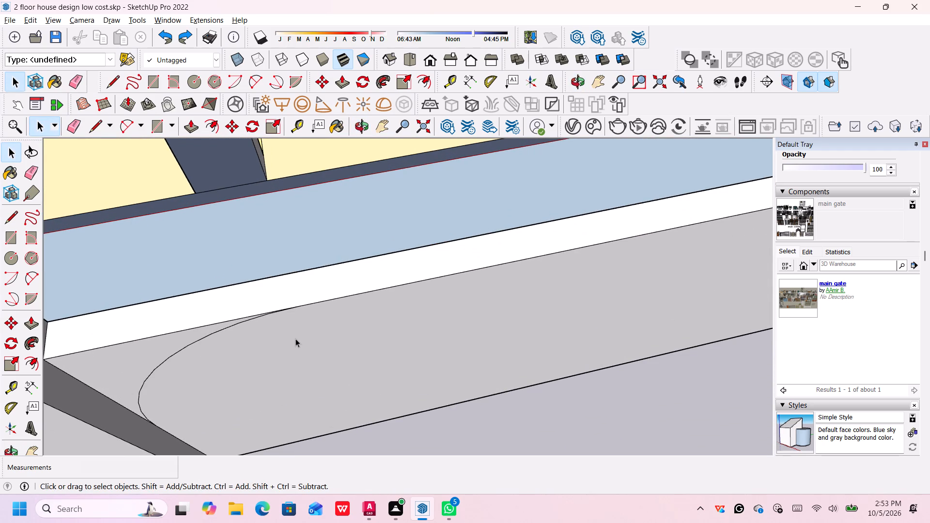
{"action": "key", "text": "l"}
{"action": "left_click", "coordinate": [297, 307]}
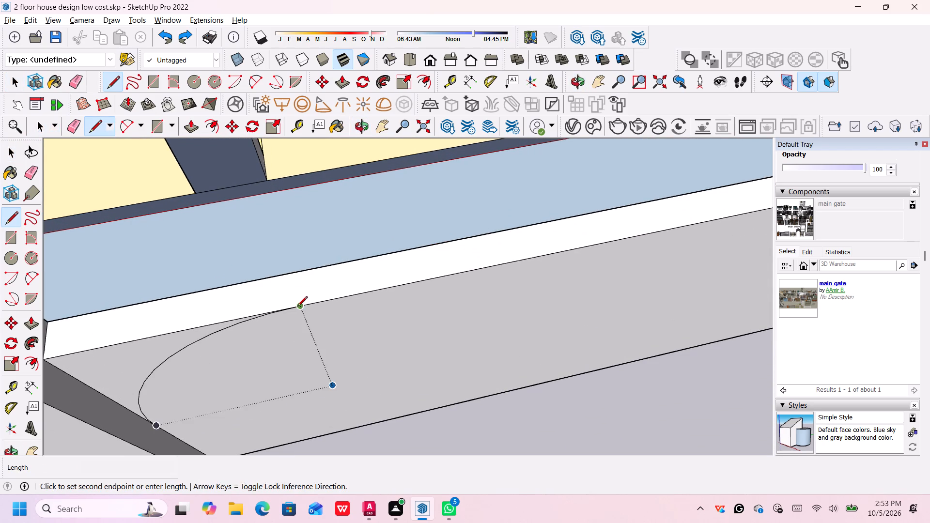
{"action": "left_click", "coordinate": [294, 276]}
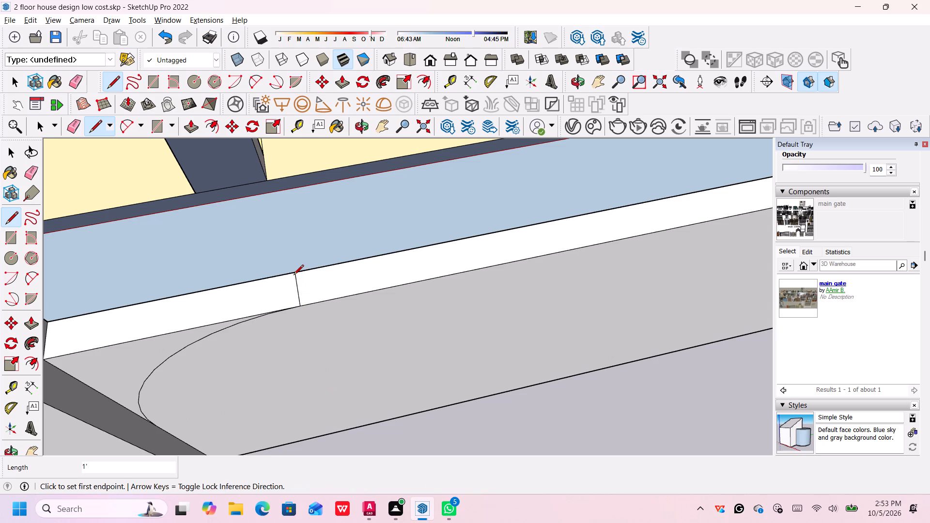
Draw a 1' line across the wall's top face from the upper end of the arc farther from the gate.
{"action": "scroll", "coordinate": [508, 373], "scroll_direction": "down", "scroll_amount": 4}
{"action": "scroll", "coordinate": [598, 421], "scroll_direction": "down", "scroll_amount": 1}
{"action": "middle_click_drag", "start_coordinate": [597, 421], "coordinate": [524, 416]}
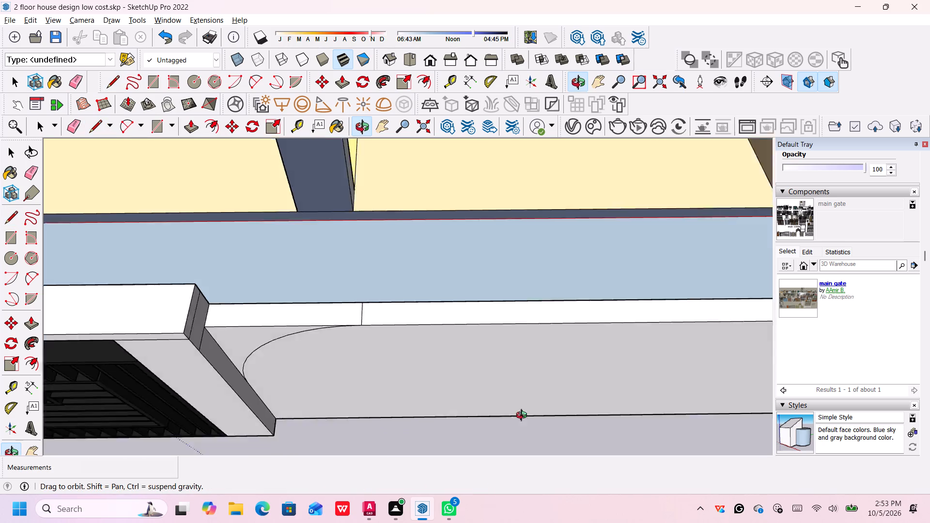
{"action": "middle_click_drag", "start_coordinate": [524, 416], "coordinate": [295, 388]}
{"action": "scroll", "coordinate": [316, 382], "scroll_direction": "down", "scroll_amount": 9}
{"action": "middle_click_drag", "start_coordinate": [346, 386], "coordinate": [449, 336]}
{"action": "middle_click_drag", "start_coordinate": [456, 392], "coordinate": [472, 345]}
{"action": "middle_click_drag", "start_coordinate": [591, 355], "coordinate": [594, 366]}
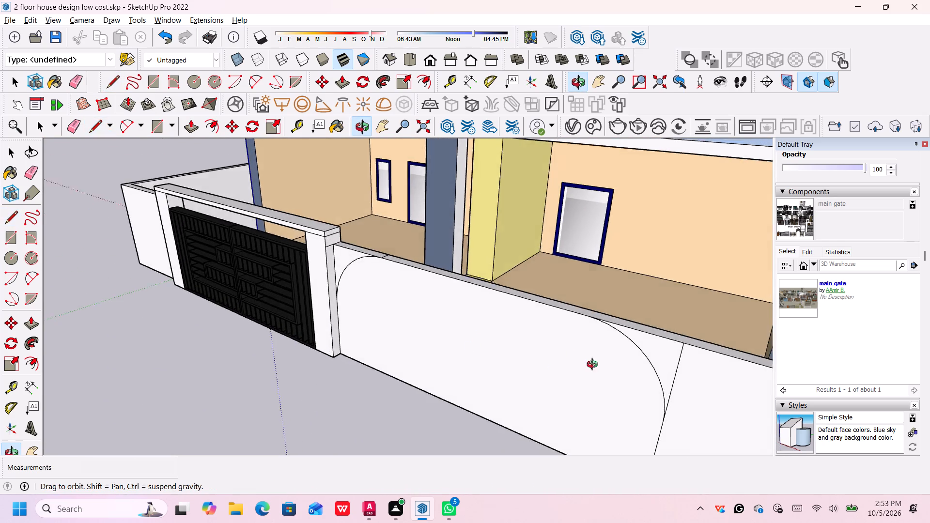
{"action": "middle_click_drag", "start_coordinate": [594, 366], "coordinate": [621, 417]}
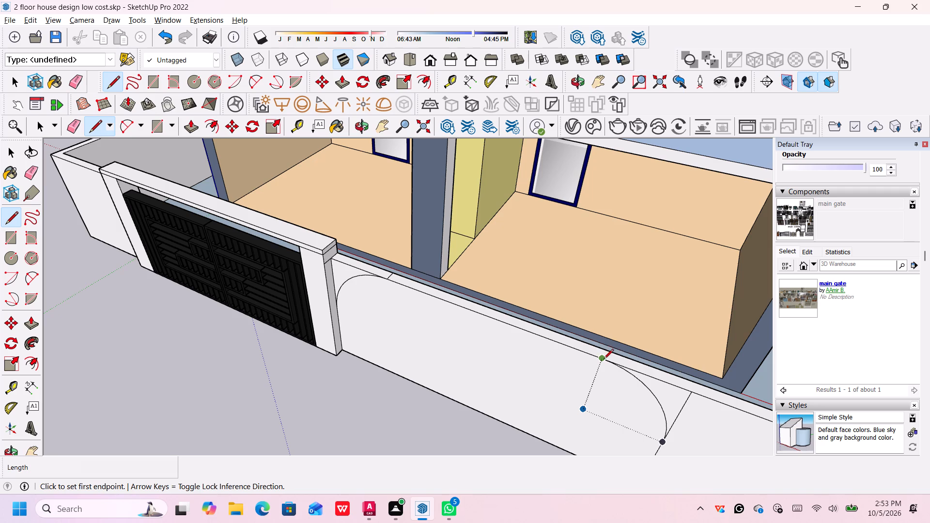
{"action": "left_click", "coordinate": [600, 358]}
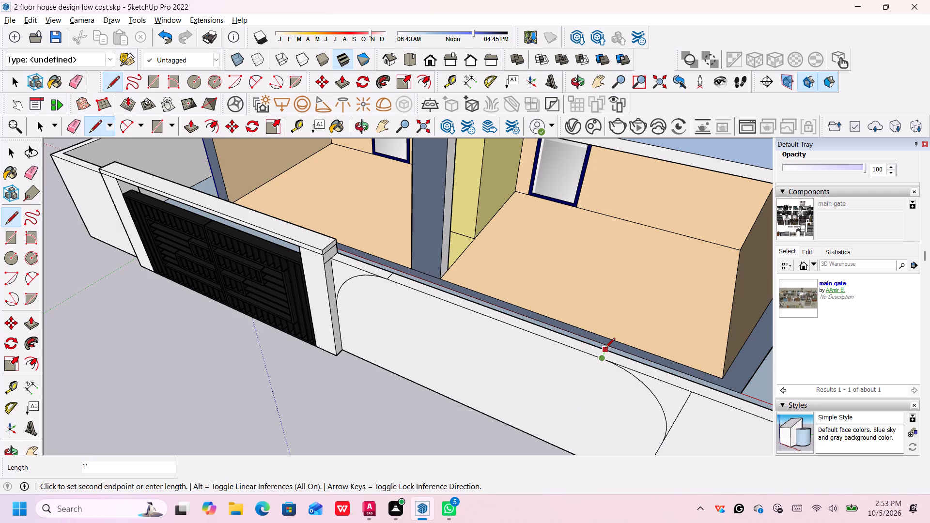
{"action": "left_click", "coordinate": [605, 349]}
{"action": "key", "text": "space"}
Draw a 1' line across the wall's top face from the upper end of the 12' vertical line.
{"action": "scroll", "coordinate": [669, 400], "scroll_direction": "down", "scroll_amount": 1}
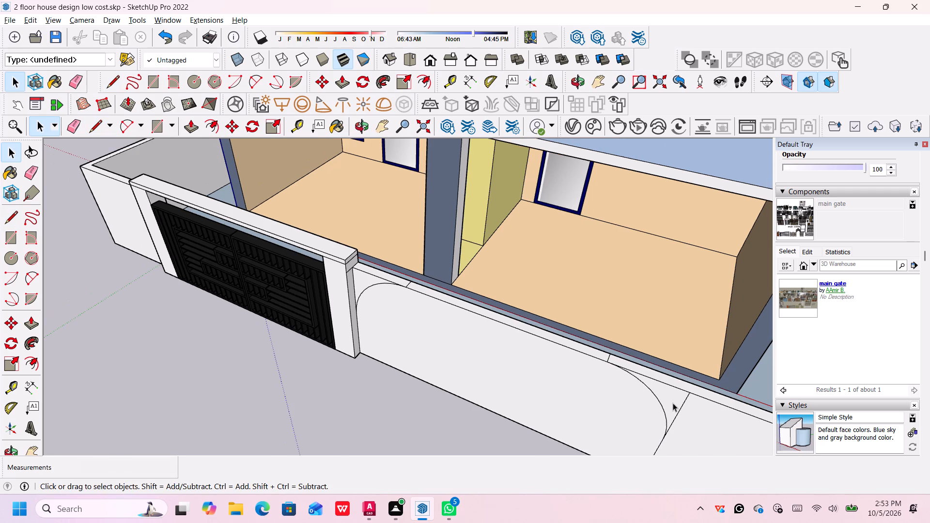
{"action": "middle_click_drag", "start_coordinate": [673, 403], "coordinate": [673, 397]}
{"action": "middle_click_drag", "start_coordinate": [674, 400], "coordinate": [677, 418]}
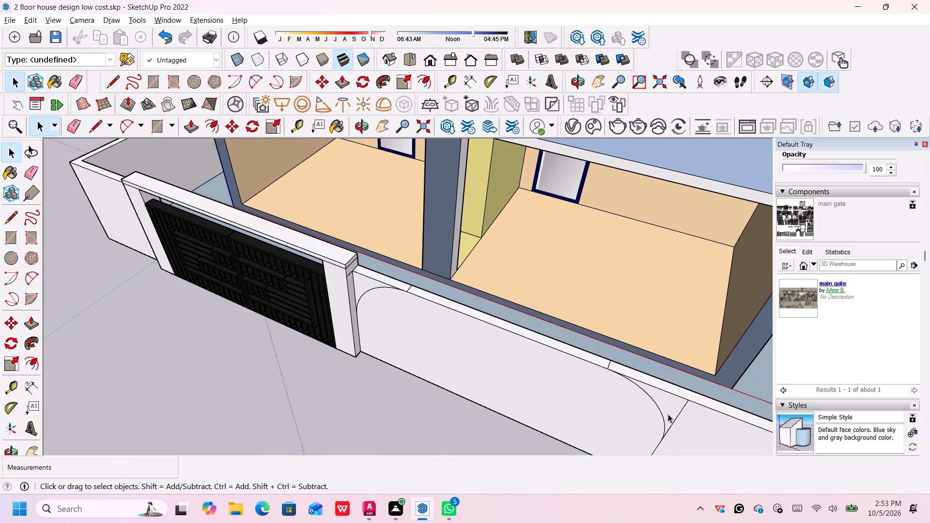
{"action": "key", "text": "l"}
{"action": "left_click", "coordinate": [687, 399]}
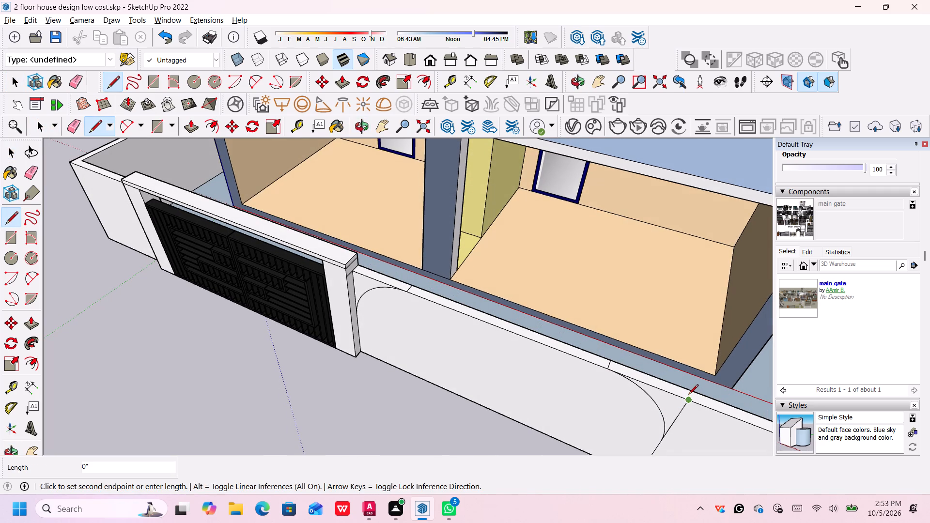
{"action": "left_click", "coordinate": [691, 393]}
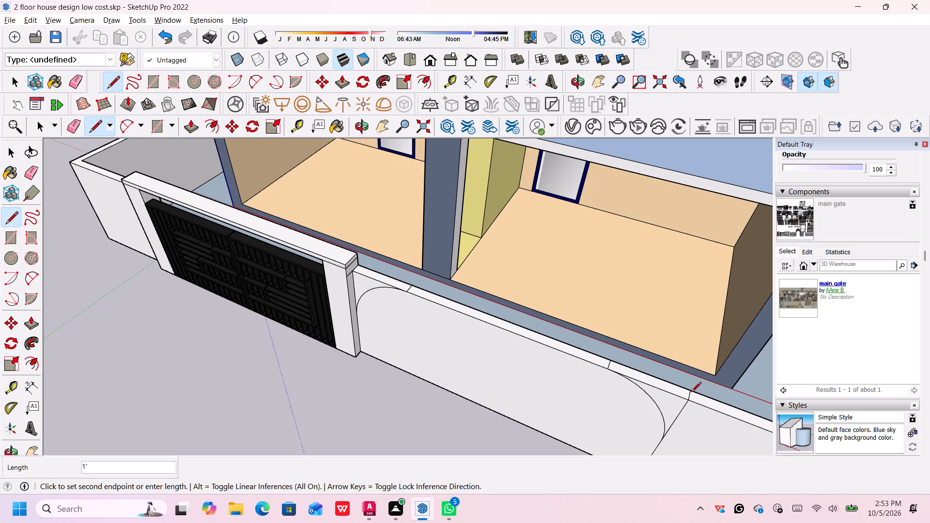
{"action": "key", "text": "space"}
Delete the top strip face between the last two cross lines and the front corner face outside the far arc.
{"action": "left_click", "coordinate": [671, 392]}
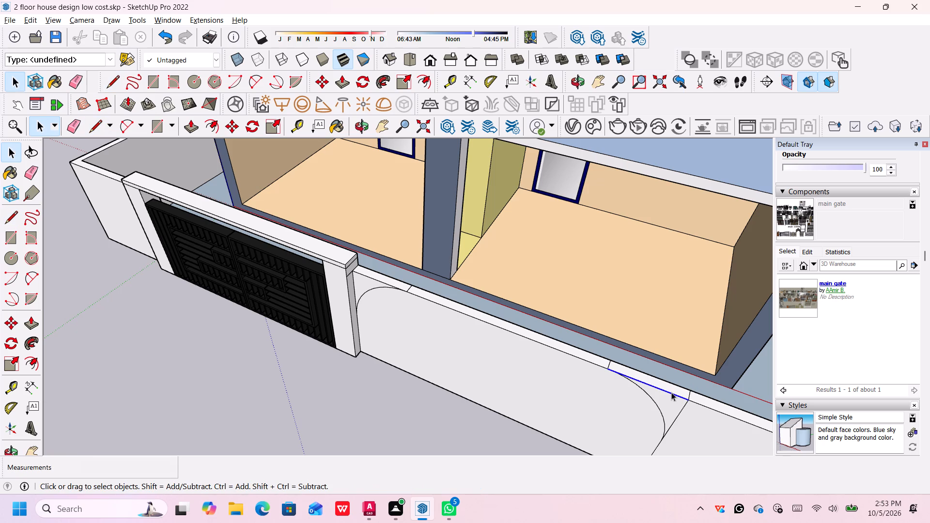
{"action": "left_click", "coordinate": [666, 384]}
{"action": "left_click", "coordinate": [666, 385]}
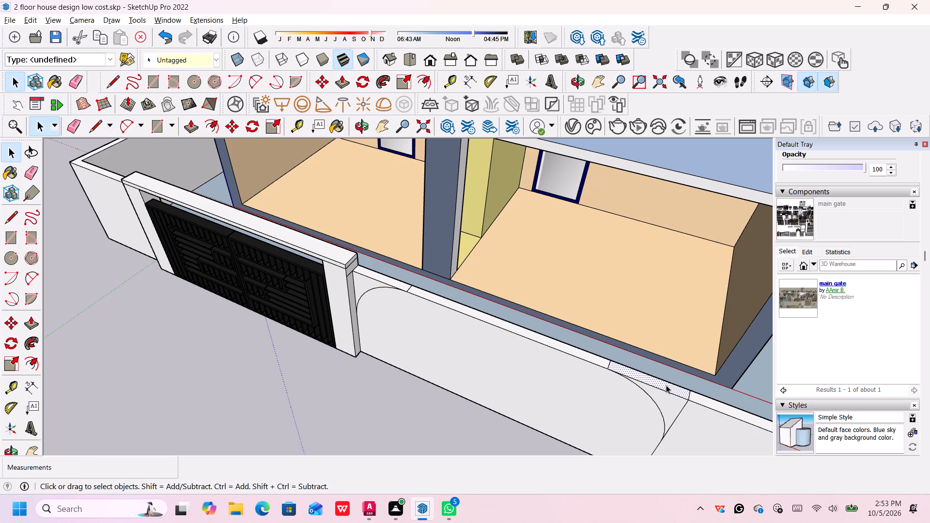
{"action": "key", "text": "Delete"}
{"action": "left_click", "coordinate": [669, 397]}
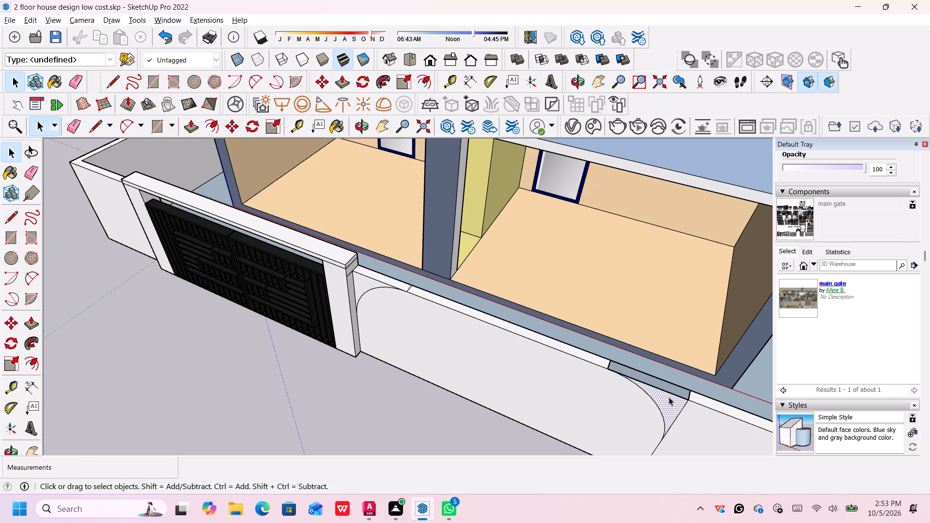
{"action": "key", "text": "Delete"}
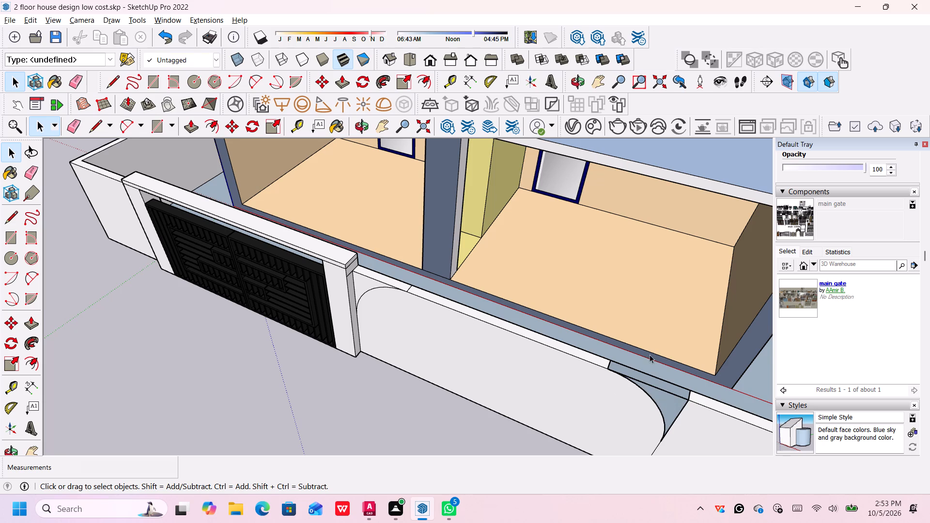
Examine the opened wall corner from above, from the side and from the front, along with the surrounding boundary walls.
{"action": "middle_click_drag", "start_coordinate": [651, 358], "coordinate": [327, 341]}
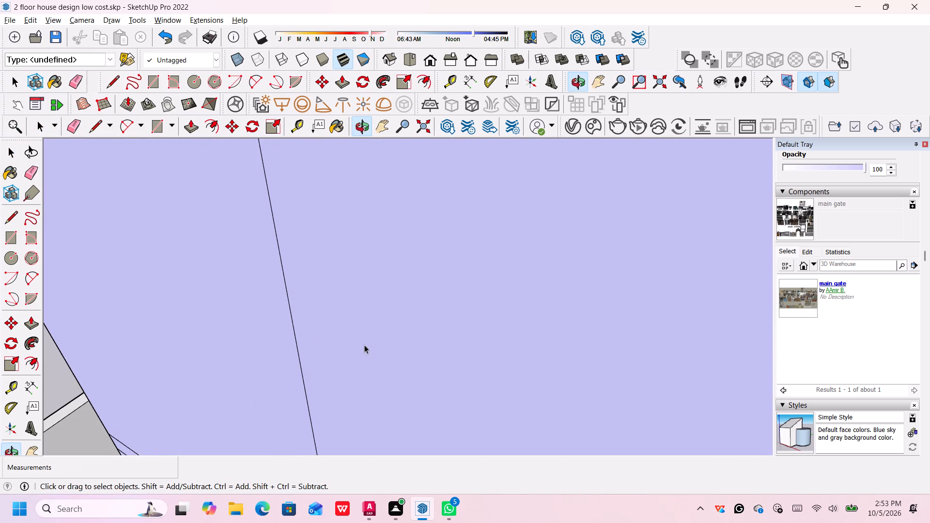
{"action": "middle_click_drag", "start_coordinate": [93, 367], "coordinate": [372, 385]}
{"action": "scroll", "coordinate": [252, 436], "scroll_direction": "down", "scroll_amount": 2}
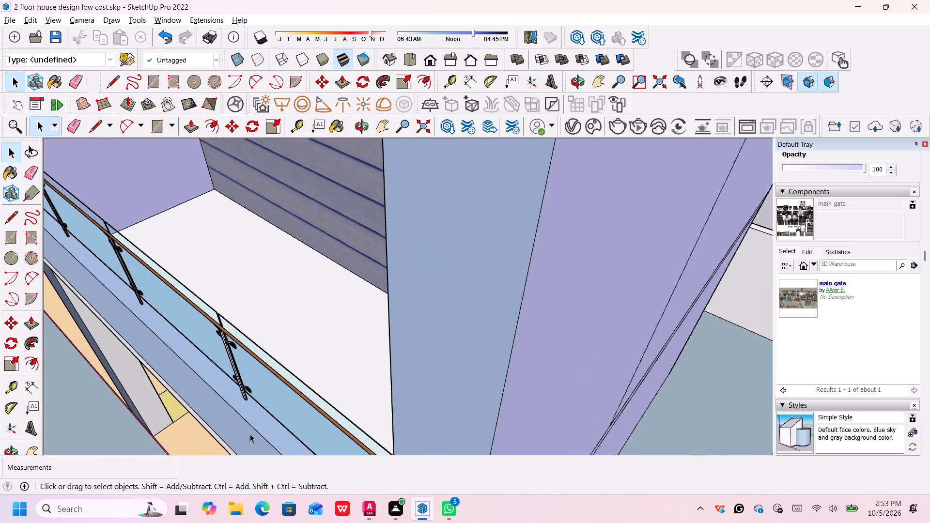
{"action": "scroll", "coordinate": [250, 434], "scroll_direction": "down", "scroll_amount": 20}
{"action": "scroll", "coordinate": [250, 434], "scroll_direction": "down", "scroll_amount": 13}
{"action": "scroll", "coordinate": [126, 466], "scroll_direction": "down", "scroll_amount": 2}
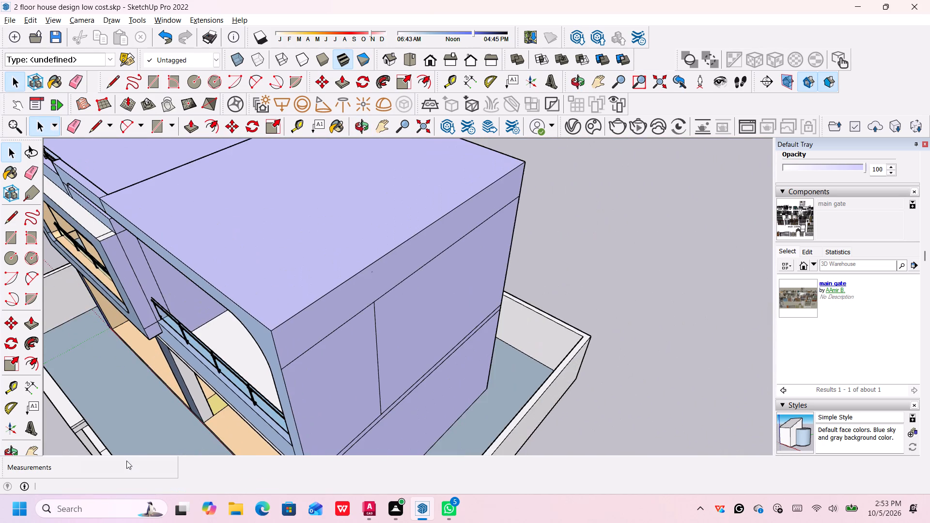
{"action": "scroll", "coordinate": [126, 461], "scroll_direction": "down", "scroll_amount": 2}
{"action": "scroll", "coordinate": [150, 428], "scroll_direction": "down", "scroll_amount": 8}
{"action": "middle_click_drag", "start_coordinate": [151, 429], "coordinate": [200, 377]}
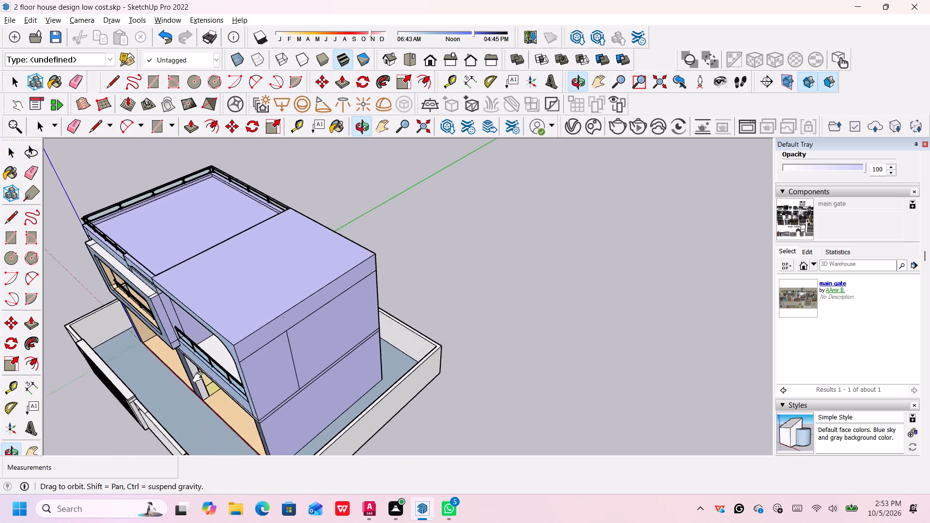
{"action": "middle_click_drag", "start_coordinate": [200, 377], "coordinate": [254, 315]}
{"action": "scroll", "coordinate": [284, 369], "scroll_direction": "up", "scroll_amount": 16}
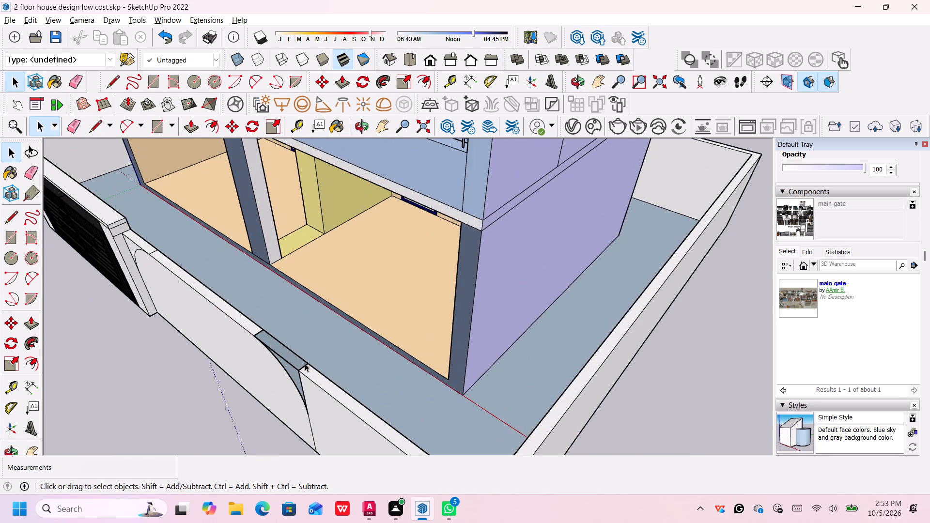
{"action": "scroll", "coordinate": [305, 363], "scroll_direction": "up", "scroll_amount": 7}
{"action": "middle_click_drag", "start_coordinate": [287, 372], "coordinate": [176, 386]}
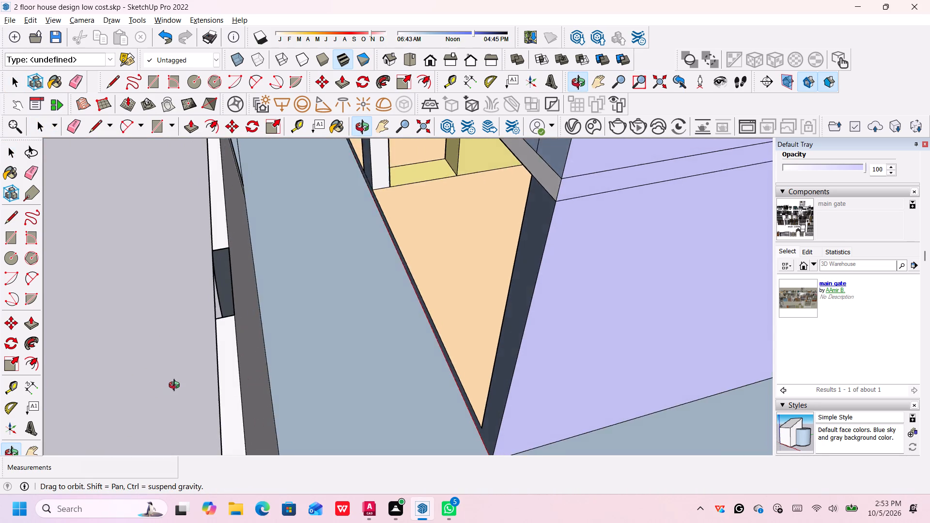
{"action": "middle_click_drag", "start_coordinate": [176, 386], "coordinate": [316, 413]}
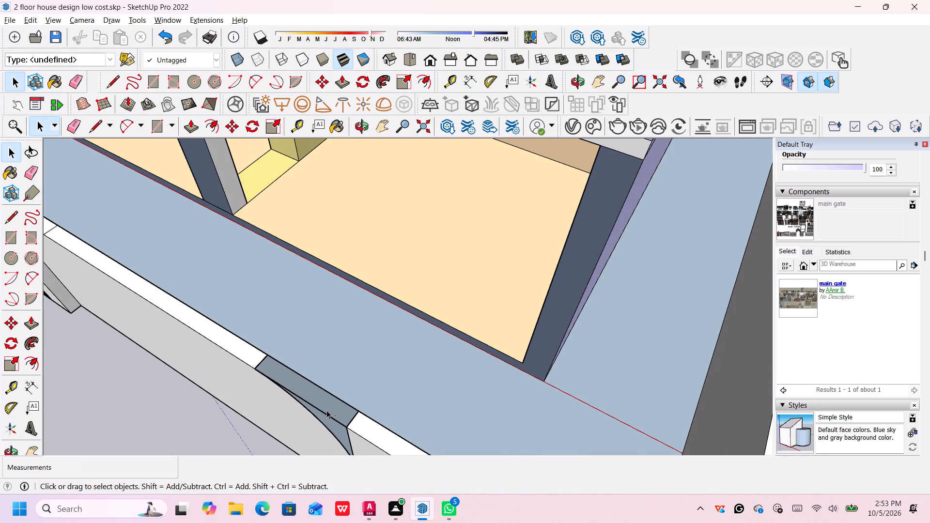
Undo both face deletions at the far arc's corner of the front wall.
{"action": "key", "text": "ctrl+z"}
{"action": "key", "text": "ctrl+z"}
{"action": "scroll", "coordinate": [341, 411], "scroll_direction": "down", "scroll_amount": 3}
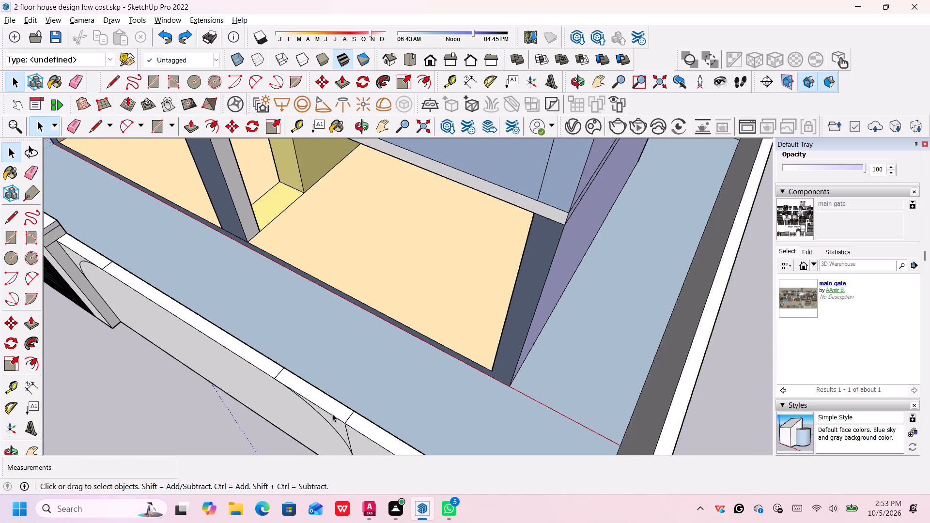
Push the two front corner faces outside the wall's arcs back 1' through the wall's thickness.
{"action": "scroll", "coordinate": [316, 415], "scroll_direction": "down", "scroll_amount": 1}
{"action": "middle_click_drag", "start_coordinate": [318, 416], "coordinate": [410, 382]}
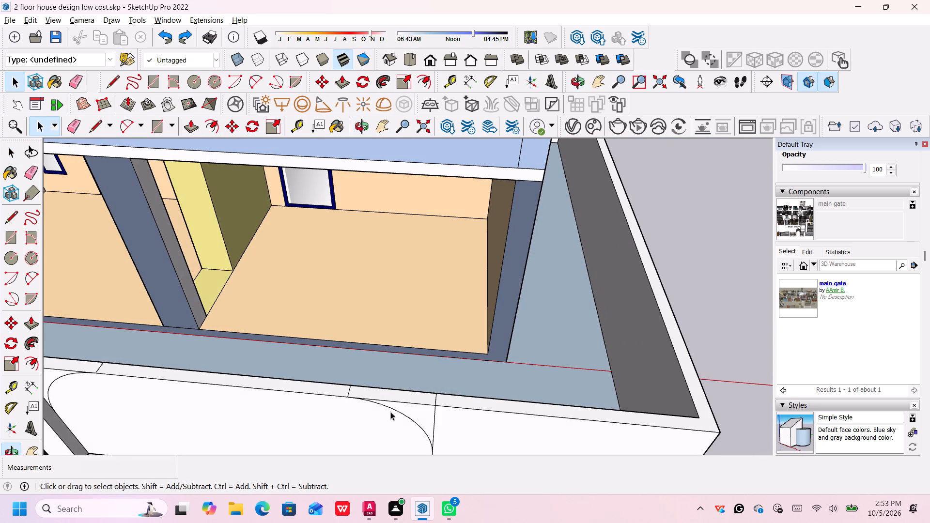
{"action": "key", "text": "p"}
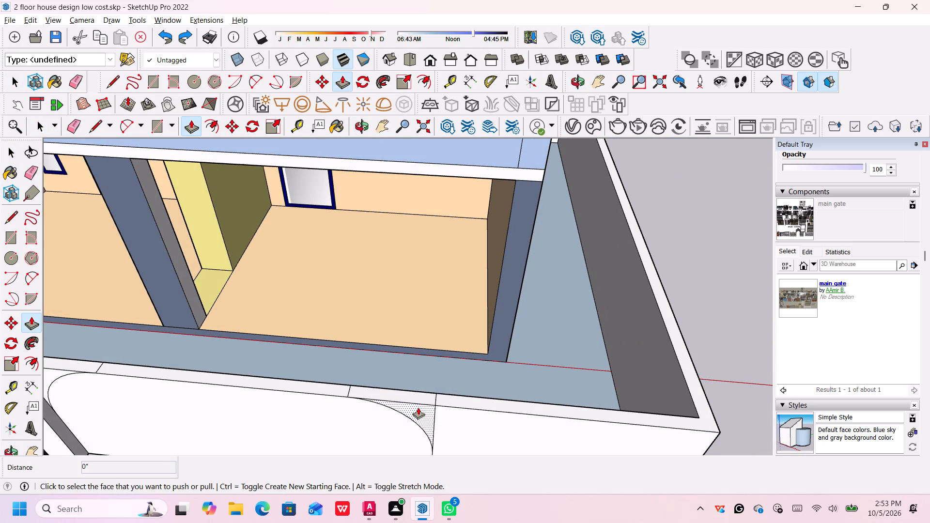
{"action": "left_click", "coordinate": [418, 407]}
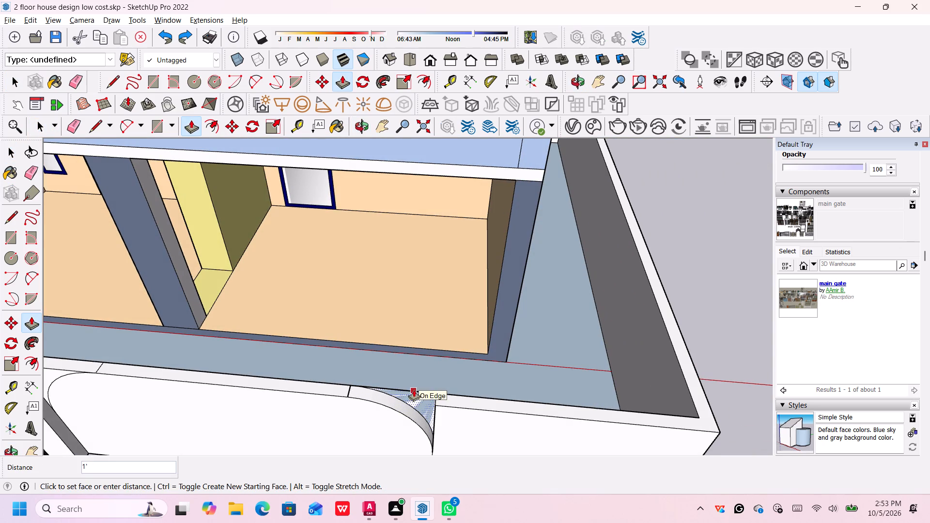
{"action": "left_click", "coordinate": [414, 389]}
{"action": "scroll", "coordinate": [335, 380], "scroll_direction": "down", "scroll_amount": 4}
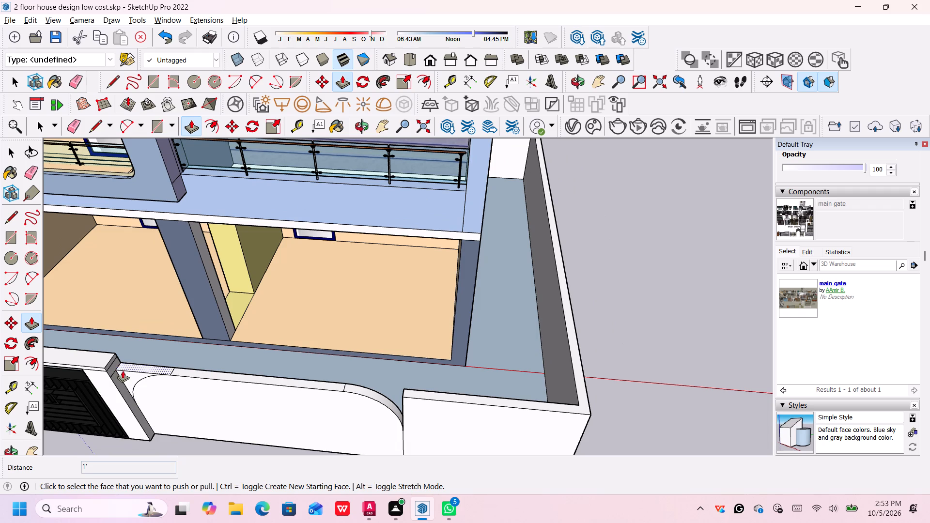
{"action": "left_click", "coordinate": [124, 372]}
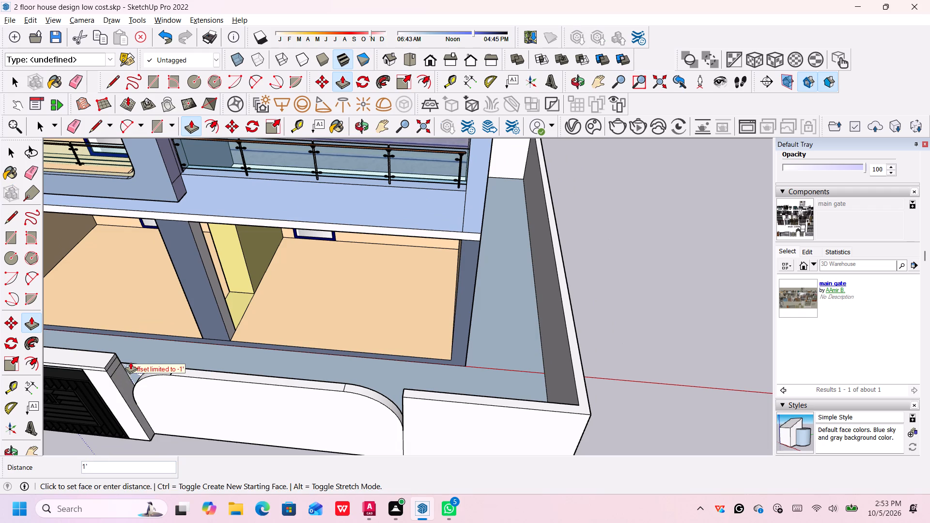
{"action": "left_click", "coordinate": [130, 362]}
Examine the front wall's rounded corners up close and together with the whole house front.
{"action": "scroll", "coordinate": [138, 361], "scroll_direction": "down", "scroll_amount": 5}
{"action": "middle_click_drag", "start_coordinate": [288, 439], "coordinate": [323, 356]}
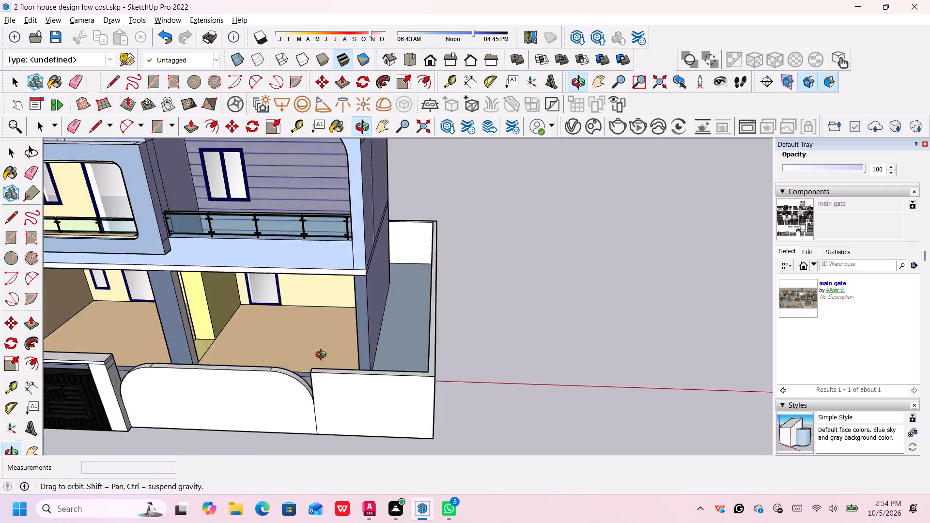
{"action": "middle_click_drag", "start_coordinate": [323, 356], "coordinate": [343, 326]}
{"action": "scroll", "coordinate": [285, 387], "scroll_direction": "down", "scroll_amount": 2}
{"action": "key", "text": "space"}
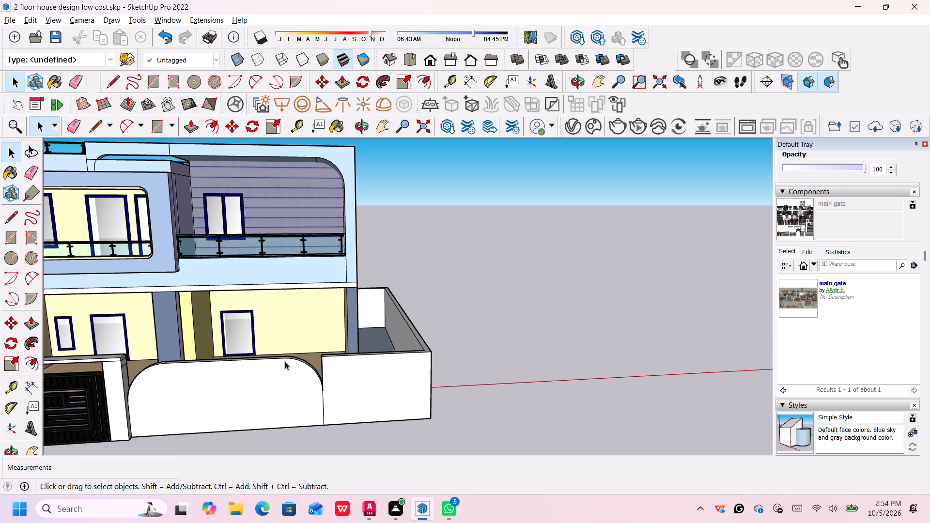
{"action": "scroll", "coordinate": [258, 399], "scroll_direction": "down", "scroll_amount": 4}
{"action": "middle_click_drag", "start_coordinate": [234, 422], "coordinate": [236, 422]}
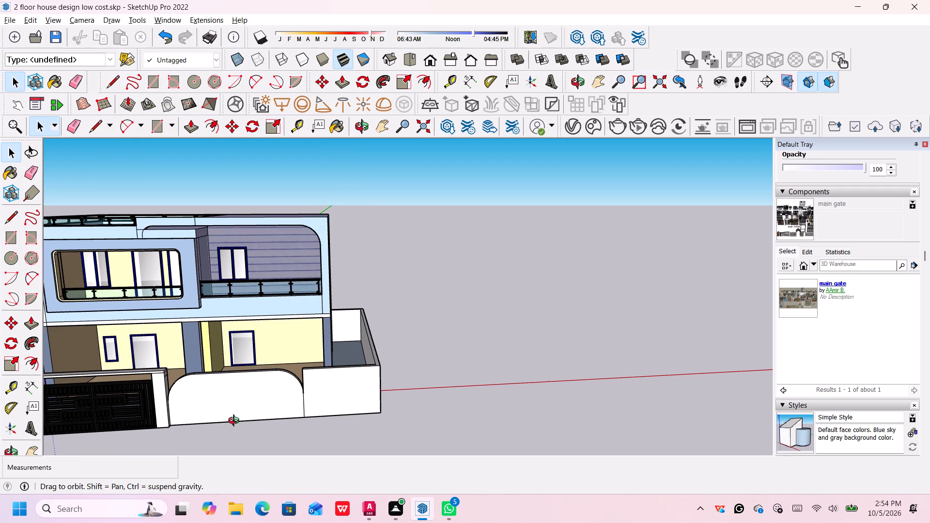
{"action": "middle_click_drag", "start_coordinate": [236, 422], "coordinate": [183, 419]}
{"action": "scroll", "coordinate": [214, 392], "scroll_direction": "down", "scroll_amount": 5}
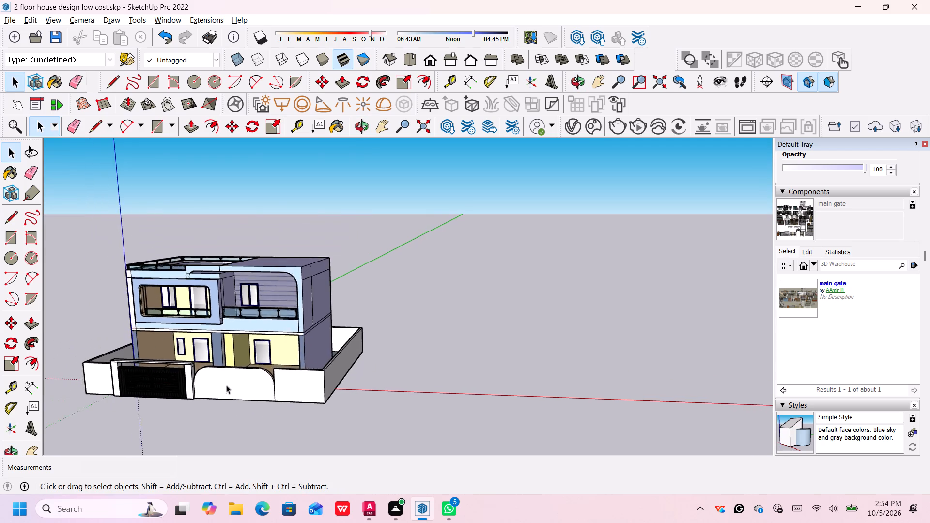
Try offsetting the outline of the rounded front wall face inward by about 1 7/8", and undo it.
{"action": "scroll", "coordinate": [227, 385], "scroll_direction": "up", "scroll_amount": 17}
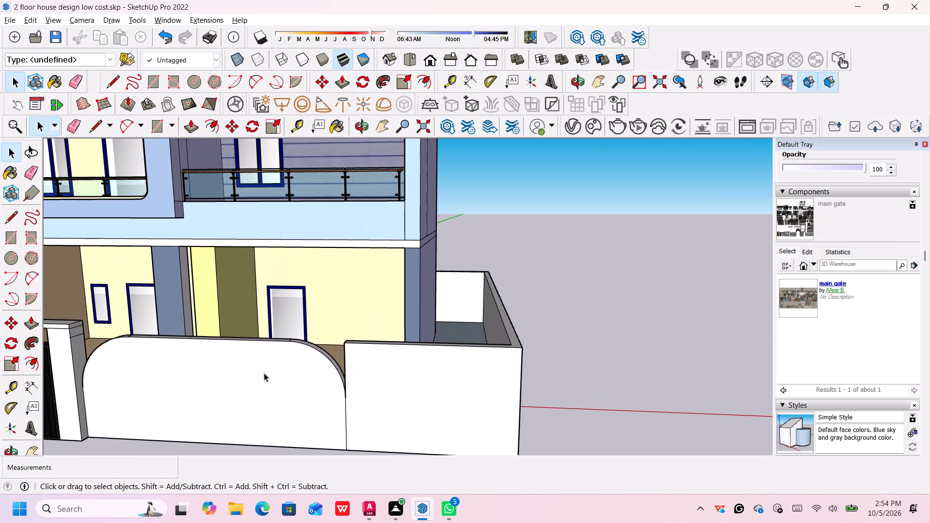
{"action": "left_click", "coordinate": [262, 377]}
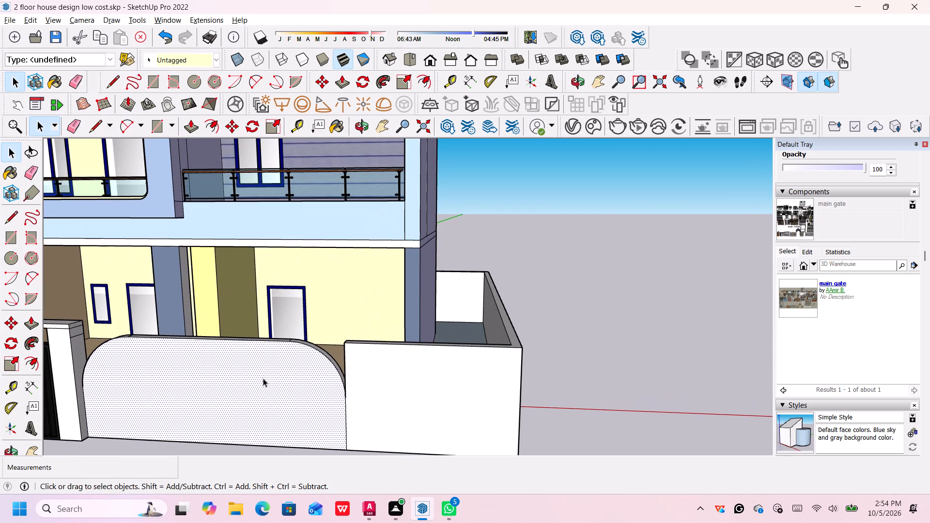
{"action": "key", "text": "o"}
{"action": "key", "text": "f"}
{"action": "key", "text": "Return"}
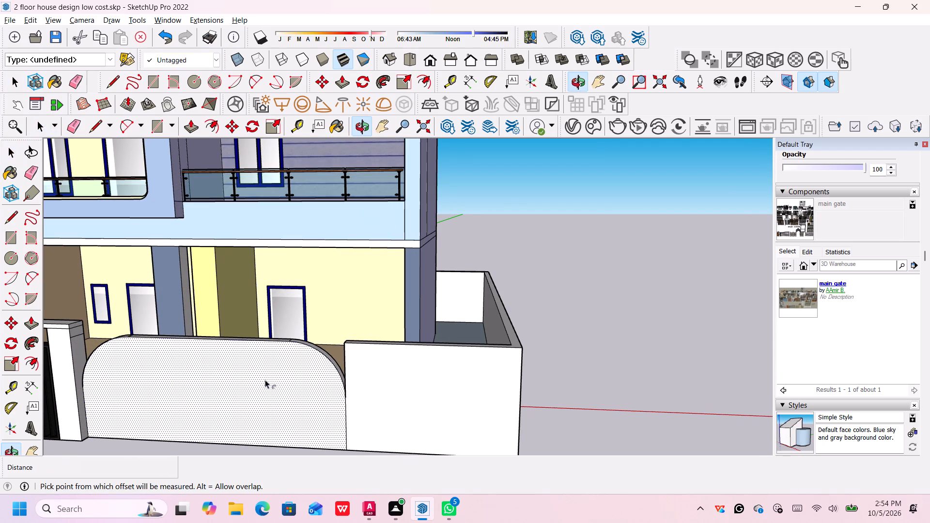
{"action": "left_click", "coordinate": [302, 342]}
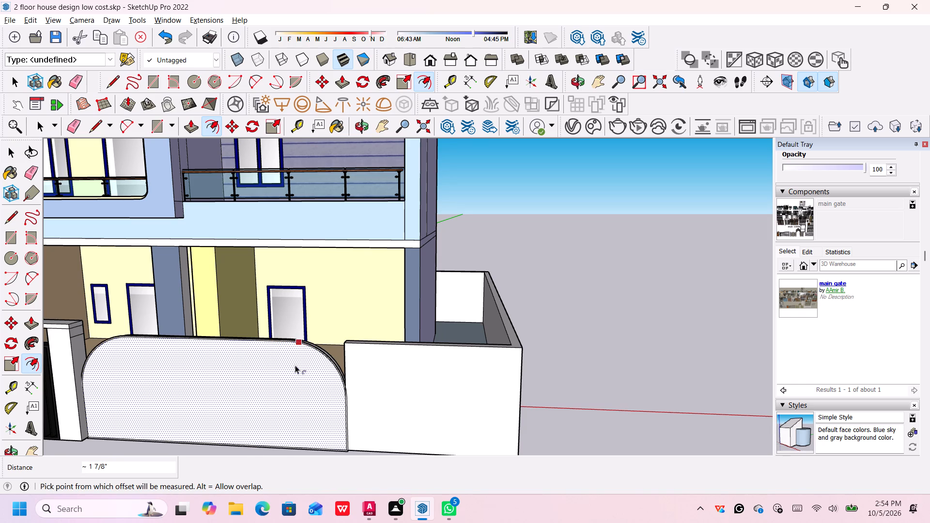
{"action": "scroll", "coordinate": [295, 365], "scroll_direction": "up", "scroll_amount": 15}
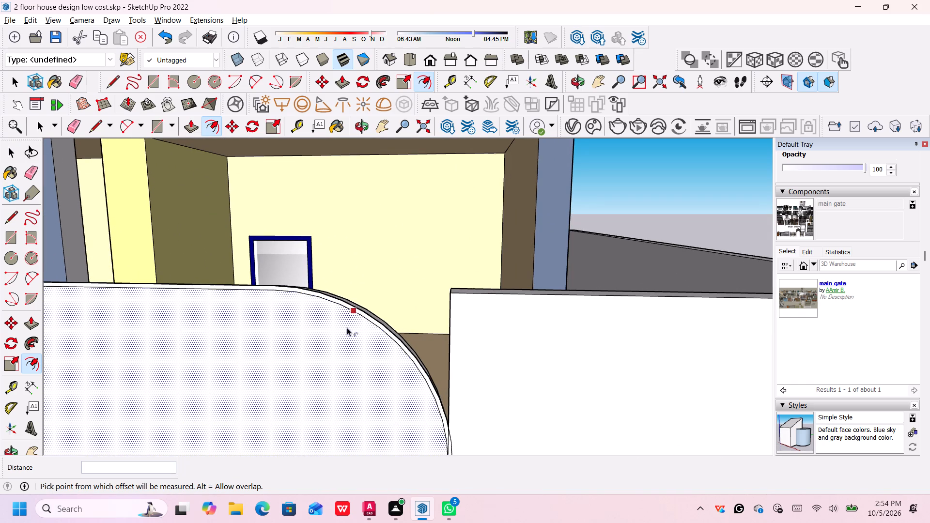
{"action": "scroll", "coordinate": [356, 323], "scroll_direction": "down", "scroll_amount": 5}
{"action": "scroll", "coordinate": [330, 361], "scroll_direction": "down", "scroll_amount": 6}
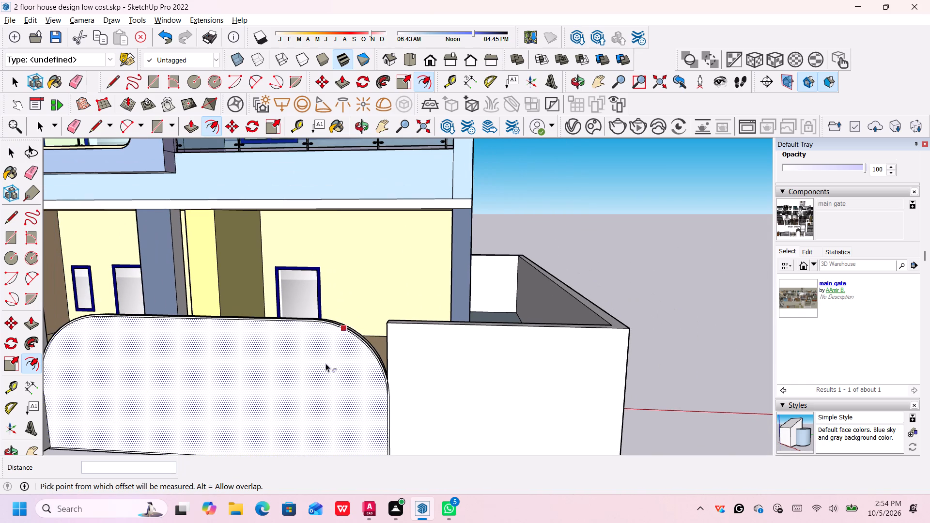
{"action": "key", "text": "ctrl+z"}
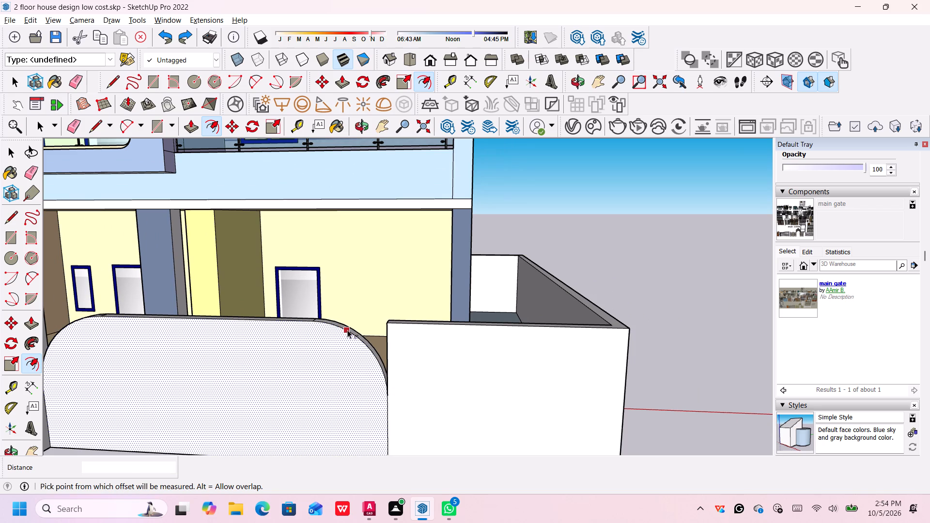
Offset the outline of the rounded front wall face inward by 1.5'.
{"action": "left_click", "coordinate": [347, 330]}
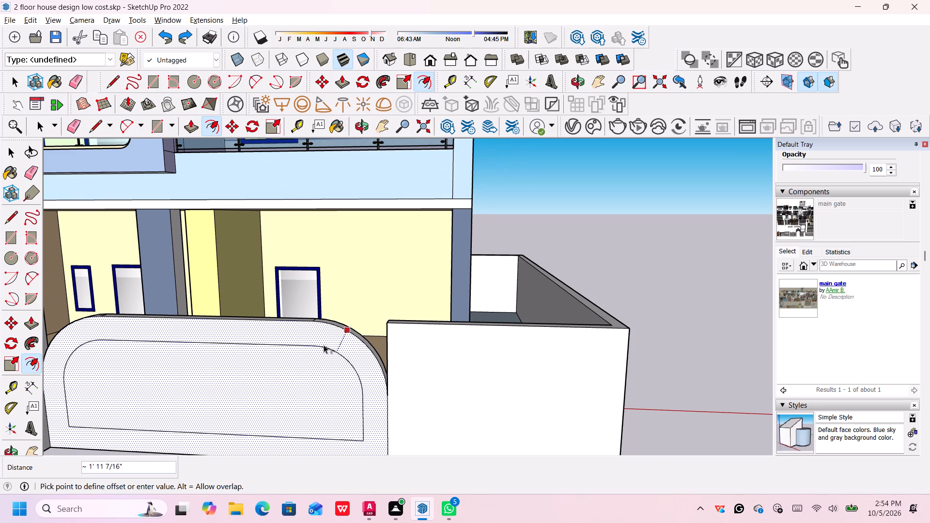
{"action": "middle_click_drag", "start_coordinate": [324, 345], "coordinate": [319, 354]}
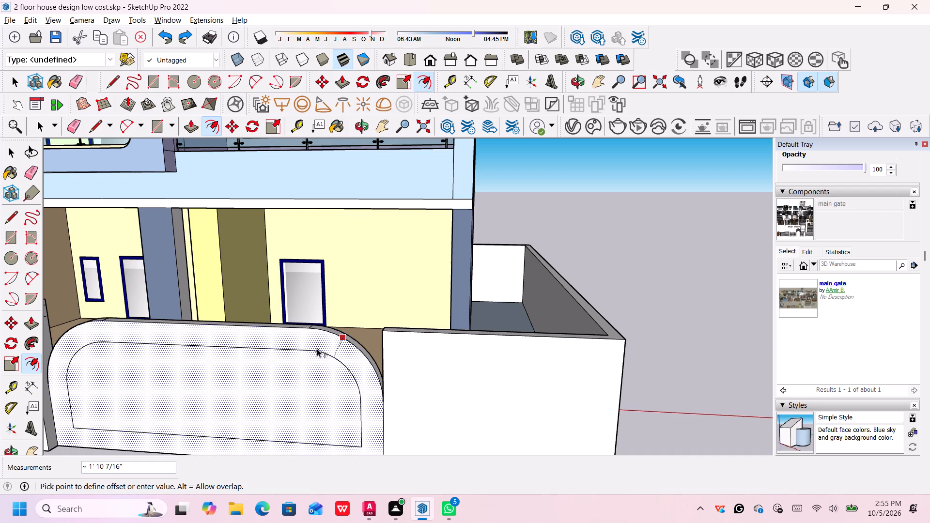
{"action": "scroll", "coordinate": [317, 349], "scroll_direction": "down", "scroll_amount": 11}
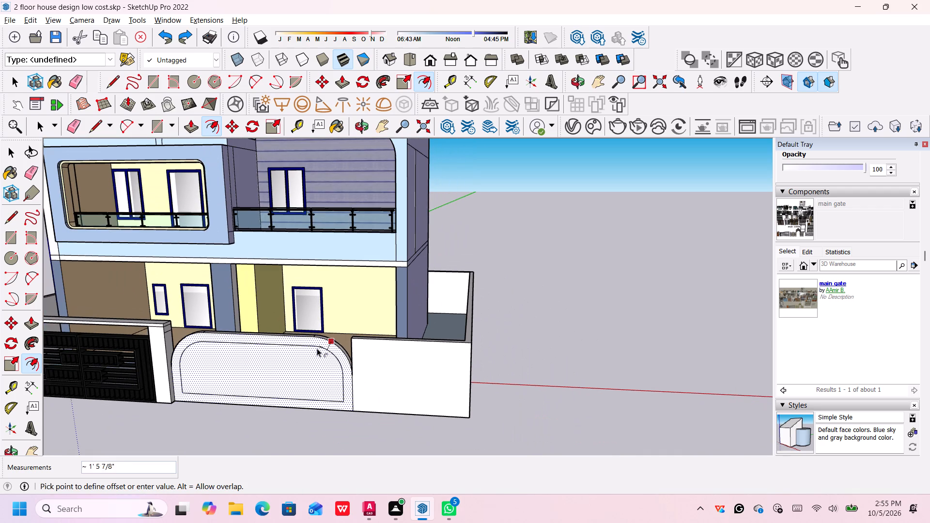
{"action": "middle_click_drag", "start_coordinate": [312, 352], "coordinate": [347, 346]}
{"action": "scroll", "coordinate": [339, 351], "scroll_direction": "up", "scroll_amount": 2}
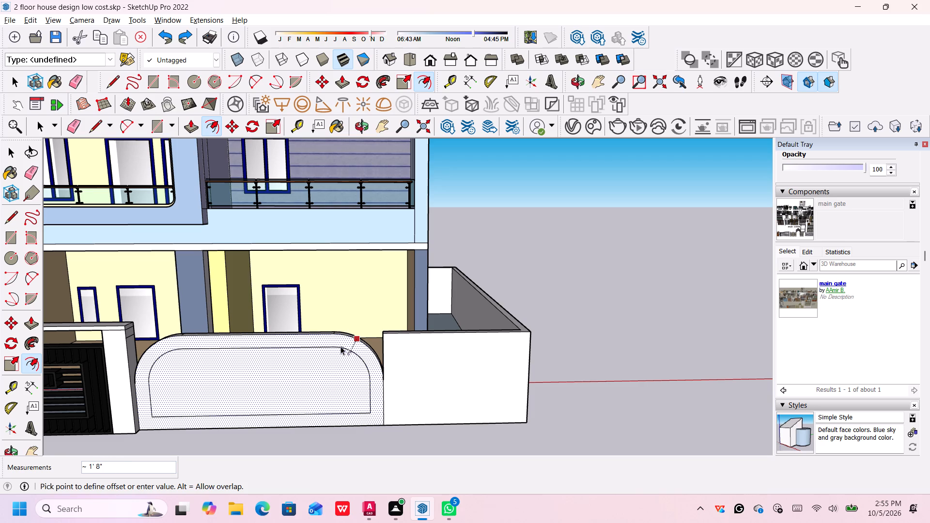
{"action": "type", "text": "1."}
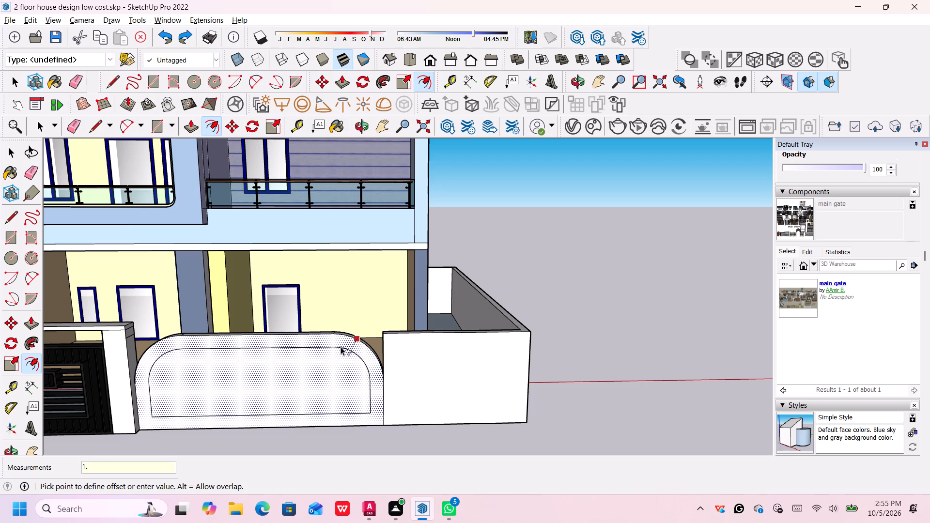
{"action": "type", "text": "5'"}
{"action": "key", "text": "Return"}
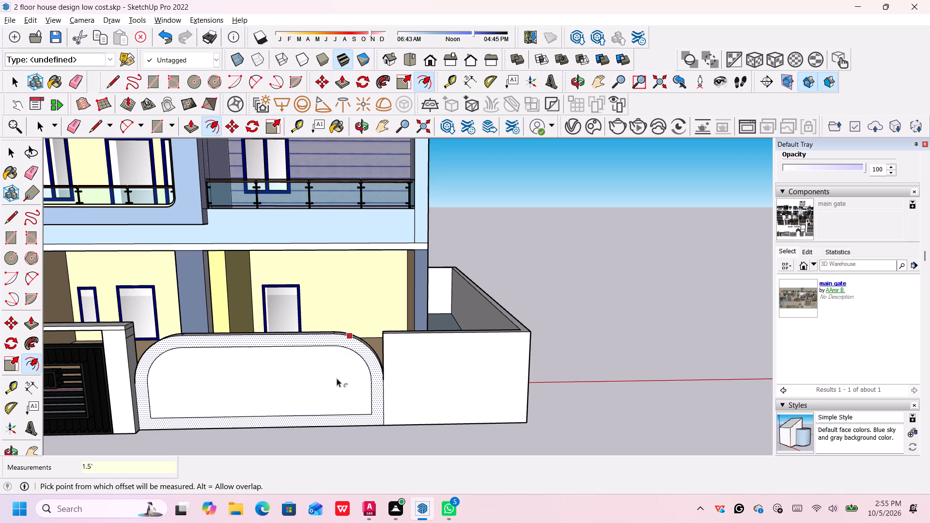
{"action": "key", "text": "space"}
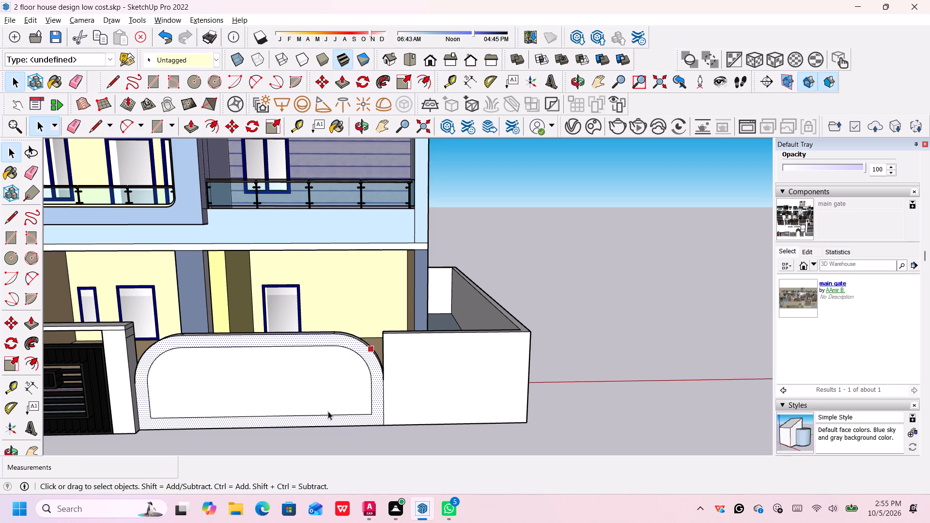
{"action": "key", "text": "space"}
Delete the bottom edge of the inner offset outline on the rounded wall face.
{"action": "left_click", "coordinate": [327, 412]}
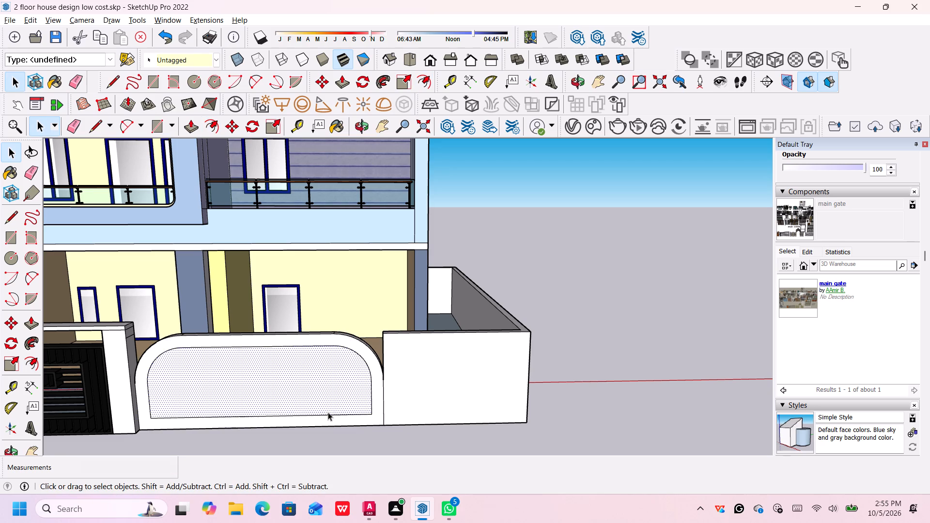
{"action": "left_click", "coordinate": [329, 414]}
{"action": "key", "text": "Delete"}
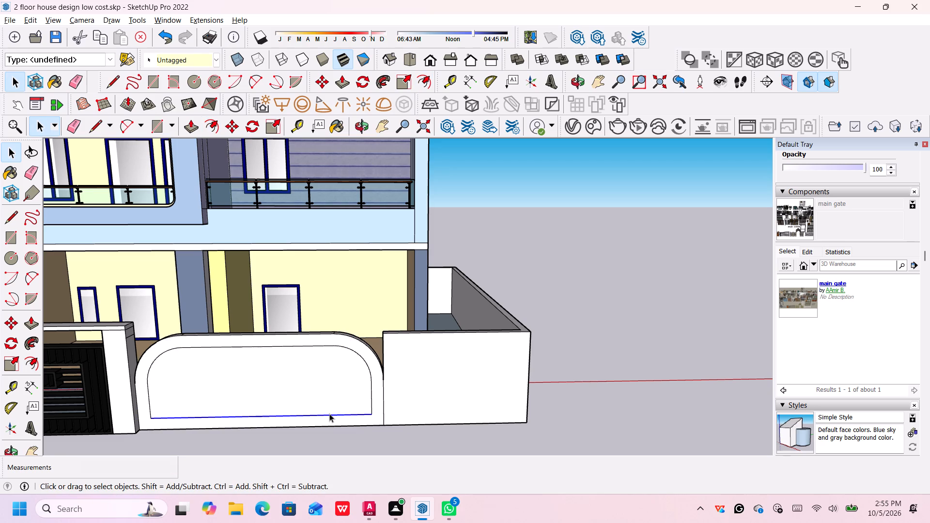
Draw 1' 6" vertical lines from both open ends of the inner outline down to the wall's base edge.
{"action": "middle_click_drag", "start_coordinate": [153, 418], "coordinate": [155, 418]}
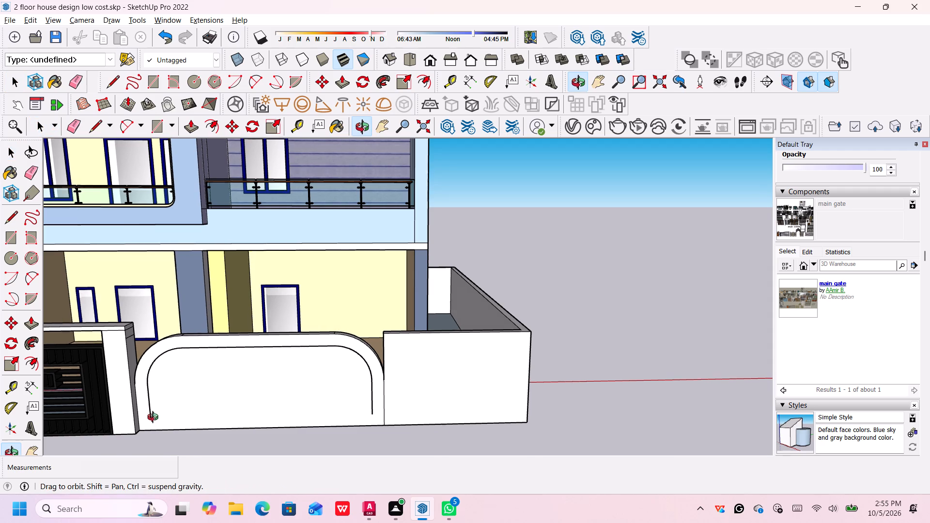
{"action": "middle_click_drag", "start_coordinate": [155, 418], "coordinate": [170, 403]}
{"action": "key", "text": "l"}
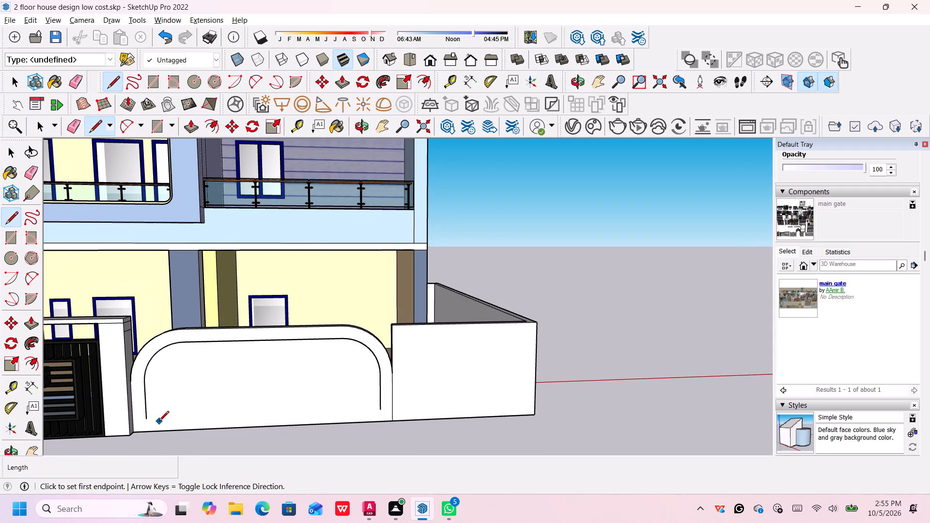
{"action": "key", "text": "Return"}
{"action": "left_click", "coordinate": [146, 419]}
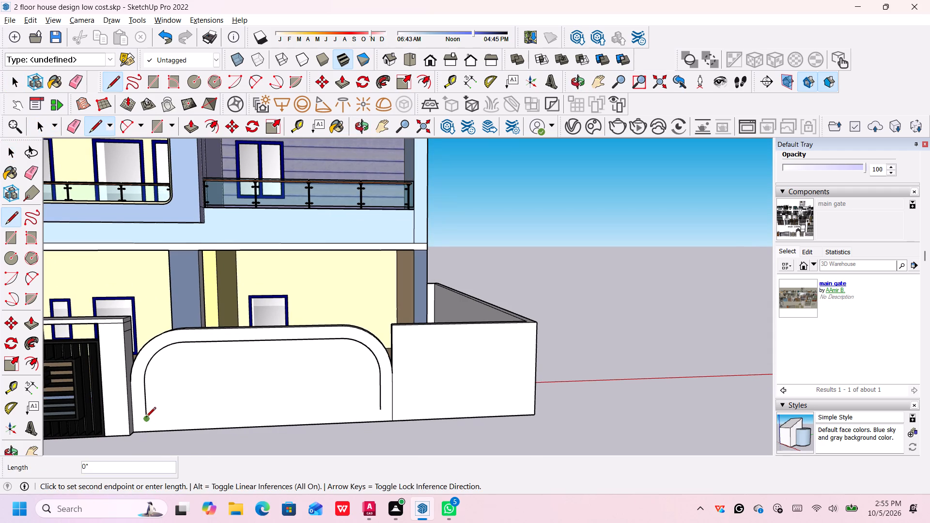
{"action": "left_click", "coordinate": [146, 432]}
{"action": "key", "text": "space"}
{"action": "key", "text": "l"}
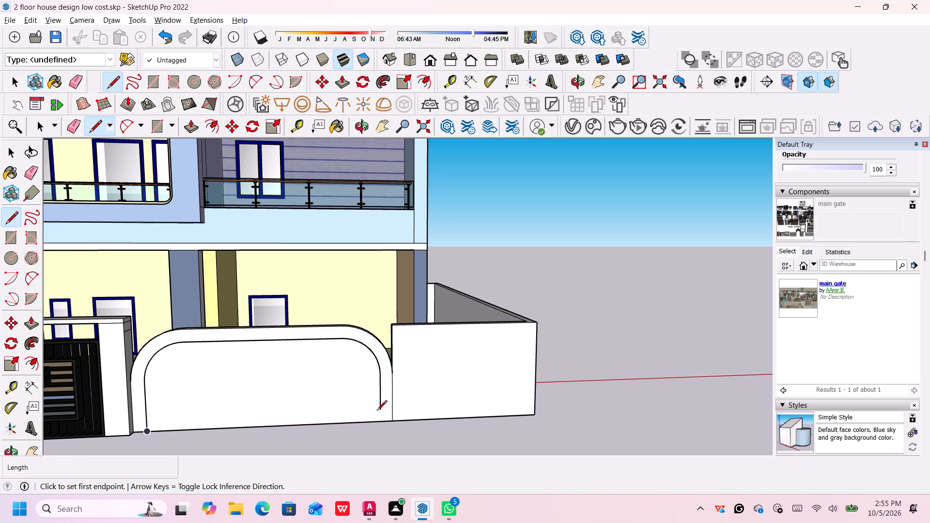
{"action": "left_click", "coordinate": [378, 411]}
{"action": "left_click", "coordinate": [380, 421]}
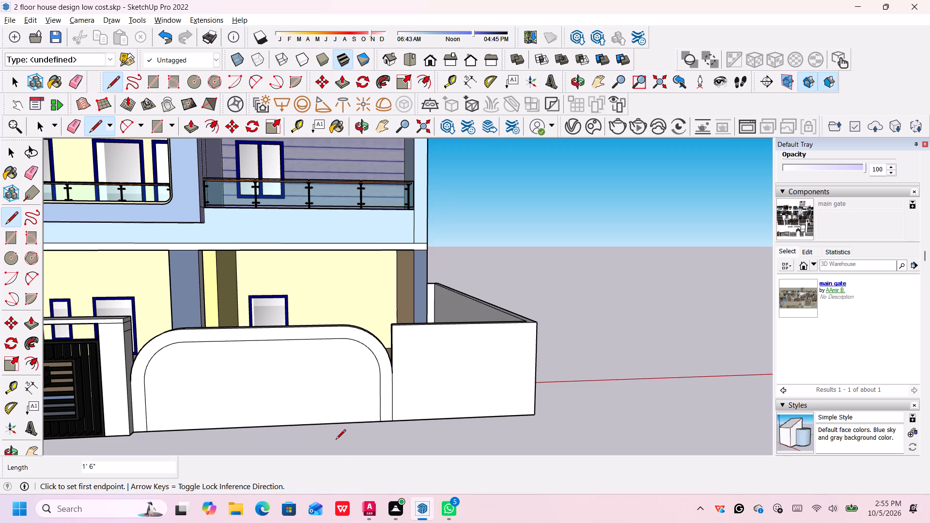
{"action": "scroll", "coordinate": [303, 414], "scroll_direction": "down", "scroll_amount": 5}
{"action": "middle_click_drag", "start_coordinate": [275, 432], "coordinate": [266, 445]}
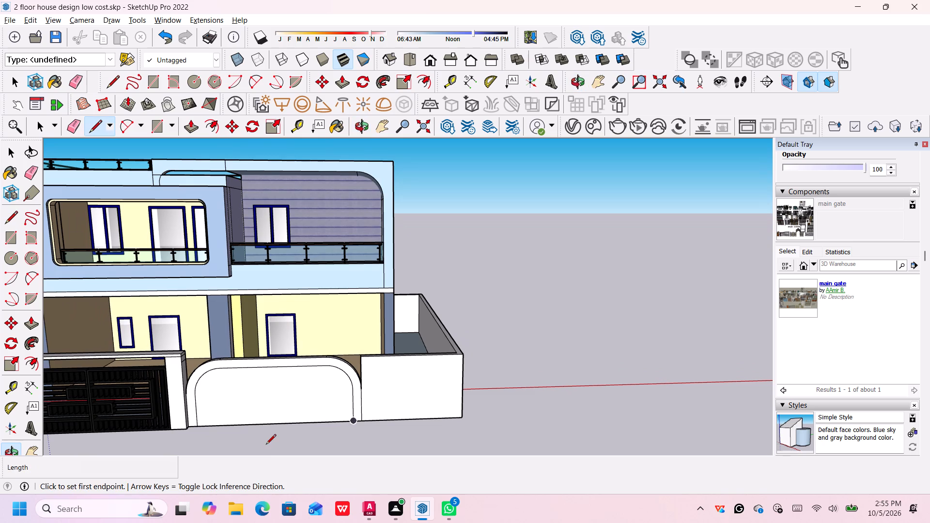
{"action": "key", "text": "space"}
Push/Pull the arched border band on the rounded front wall outward by 1'.
{"action": "scroll", "coordinate": [277, 386], "scroll_direction": "up", "scroll_amount": 4}
{"action": "scroll", "coordinate": [329, 352], "scroll_direction": "up", "scroll_amount": 3}
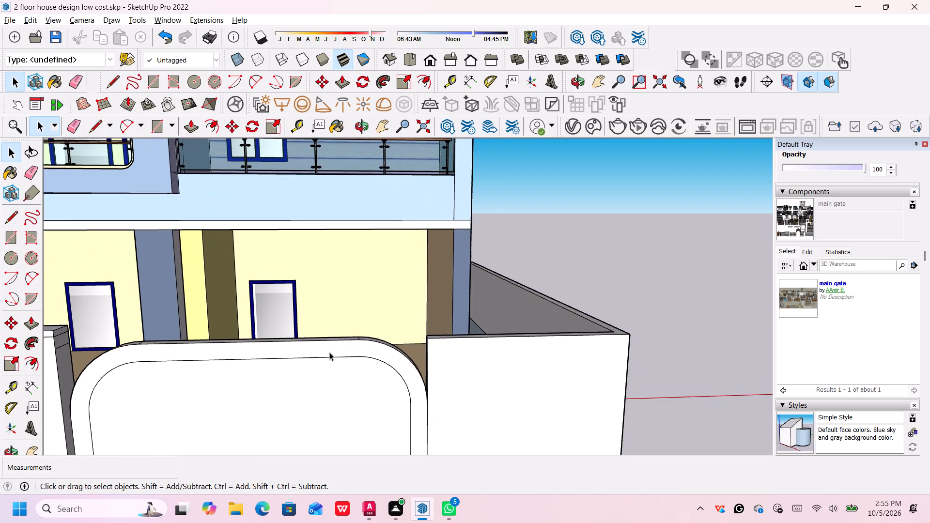
{"action": "scroll", "coordinate": [342, 351], "scroll_direction": "down", "scroll_amount": 3}
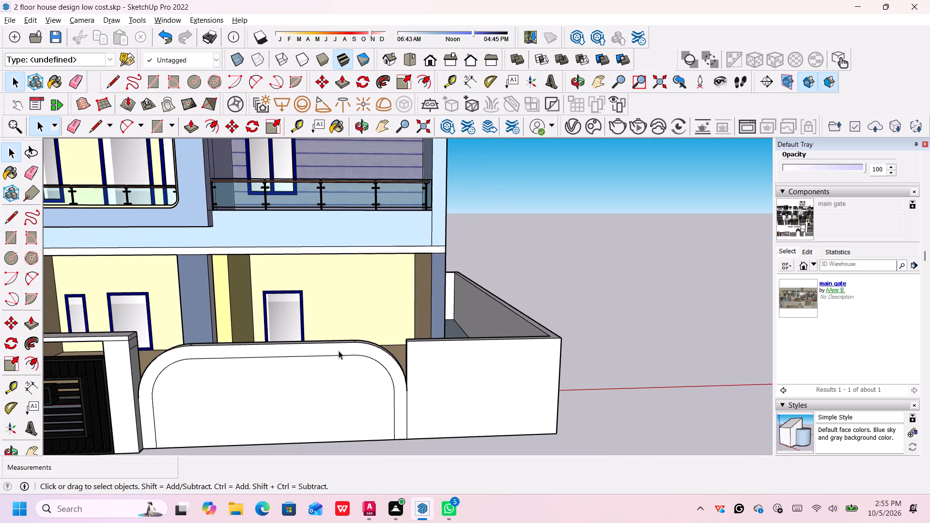
{"action": "key", "text": "p"}
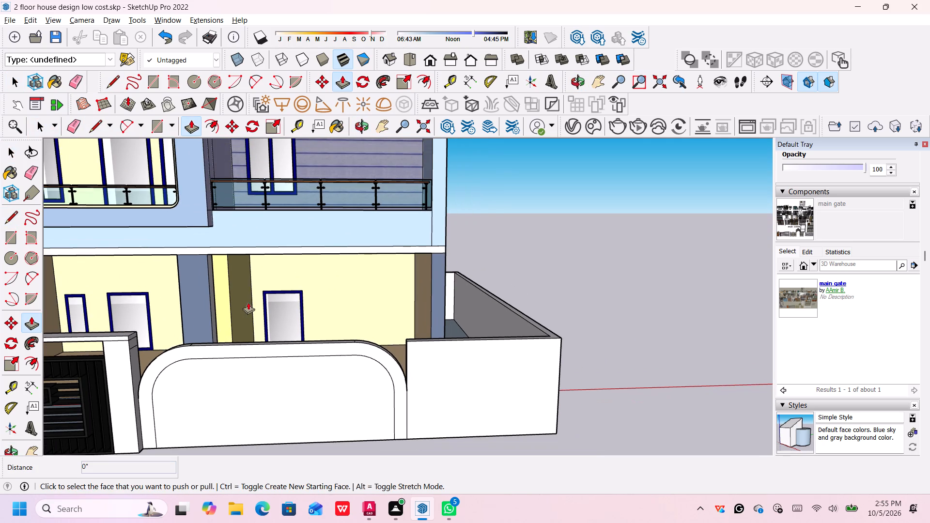
{"action": "left_click", "coordinate": [273, 345]}
{"action": "scroll", "coordinate": [272, 352], "scroll_direction": "up", "scroll_amount": 2}
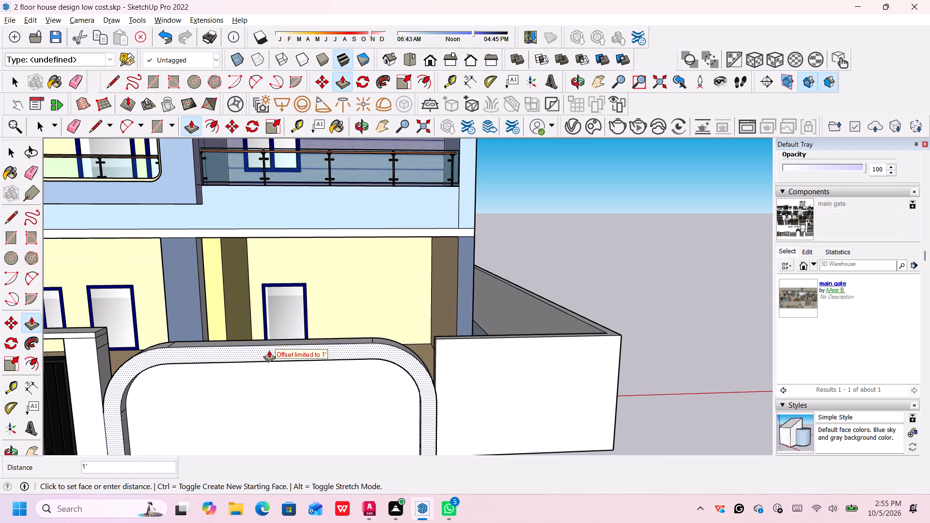
{"action": "left_click", "coordinate": [269, 350]}
Examine the whole front elevation of the house with its gate and the raised arched band on the boundary wall.
{"action": "scroll", "coordinate": [267, 354], "scroll_direction": "down", "scroll_amount": 10}
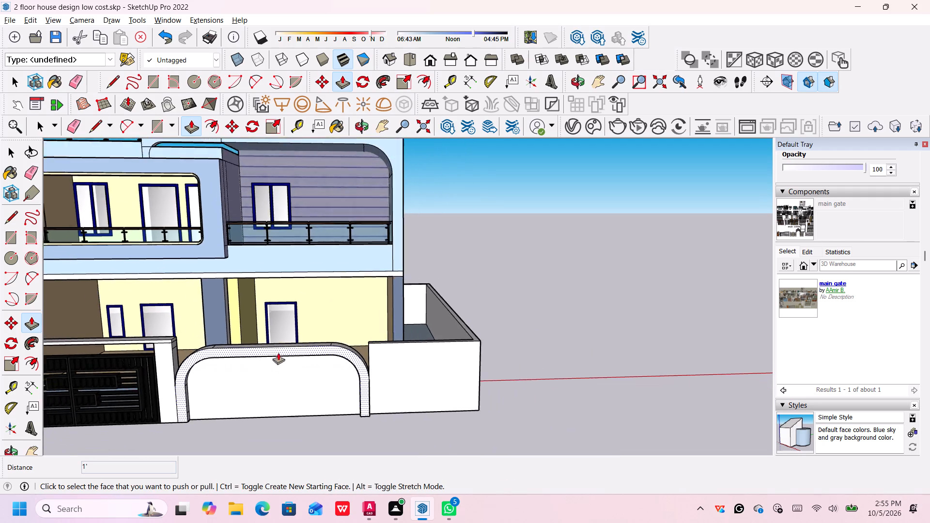
{"action": "scroll", "coordinate": [278, 353], "scroll_direction": "down", "scroll_amount": 2}
{"action": "middle_click_drag", "start_coordinate": [282, 405], "coordinate": [288, 398]}
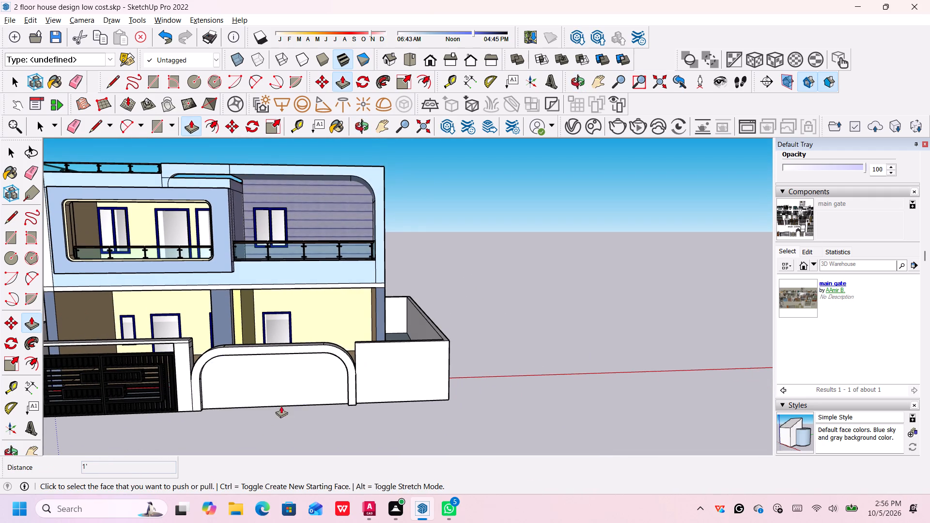
{"action": "scroll", "coordinate": [292, 402], "scroll_direction": "down", "scroll_amount": 3}
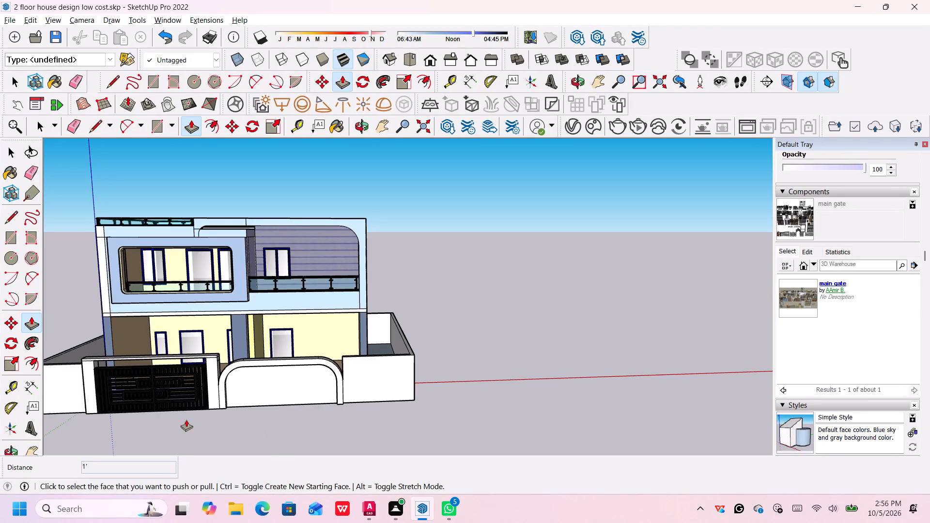
{"action": "middle_click_drag", "start_coordinate": [186, 419], "coordinate": [205, 411]}
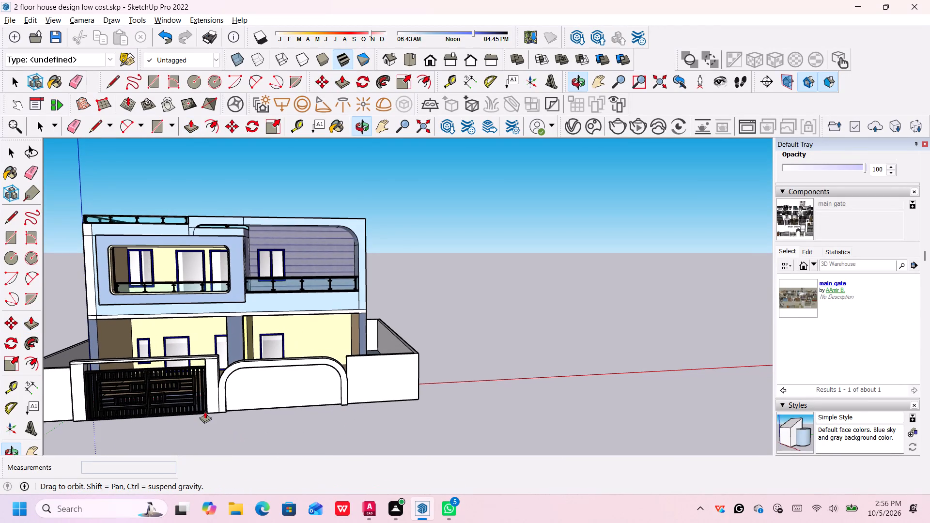
{"action": "key", "text": "space"}
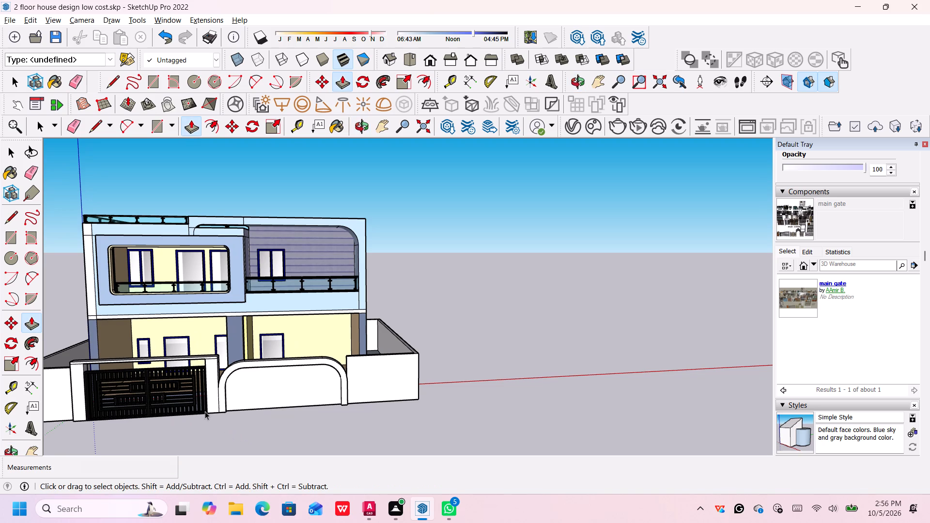
{"action": "scroll", "coordinate": [229, 401], "scroll_direction": "down", "scroll_amount": 5}
{"action": "scroll", "coordinate": [246, 394], "scroll_direction": "up", "scroll_amount": 1}
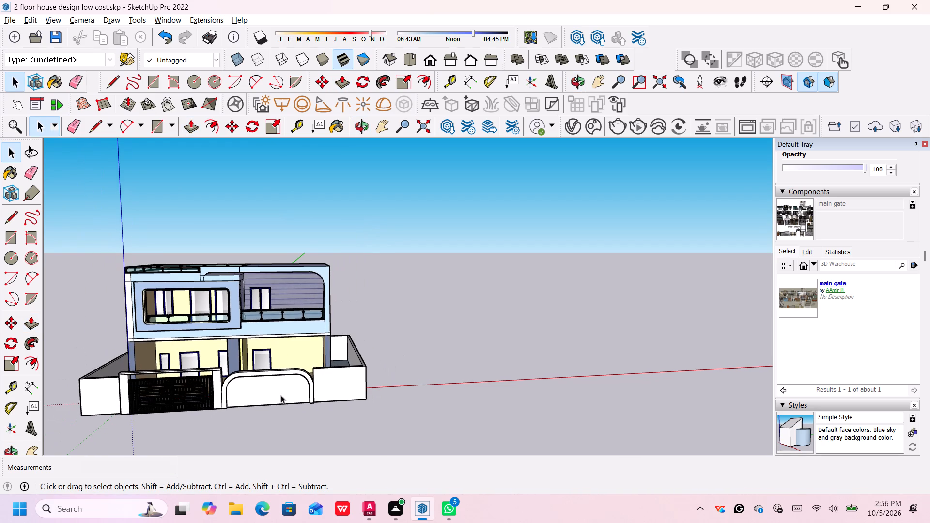
Paint the wall face inside the arched band with the Beadboard material from Brick, Cladding and Siding.
{"action": "scroll", "coordinate": [836, 237], "scroll_direction": "up", "scroll_amount": 4}
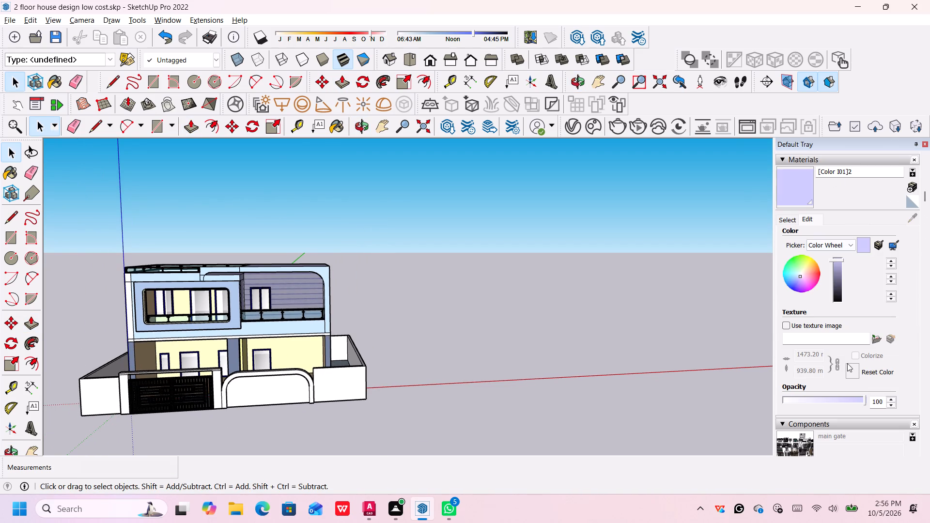
{"action": "scroll", "coordinate": [850, 280], "scroll_direction": "up", "scroll_amount": 1}
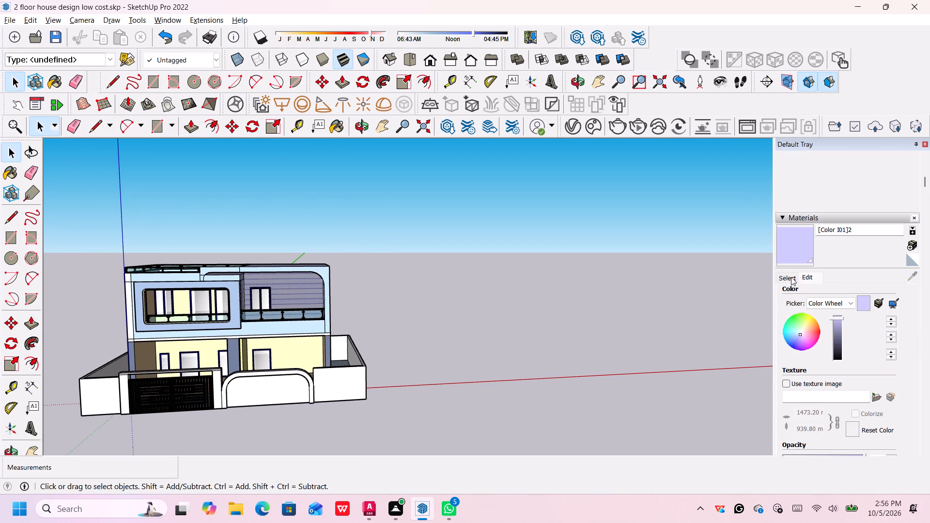
{"action": "left_click", "coordinate": [791, 277]}
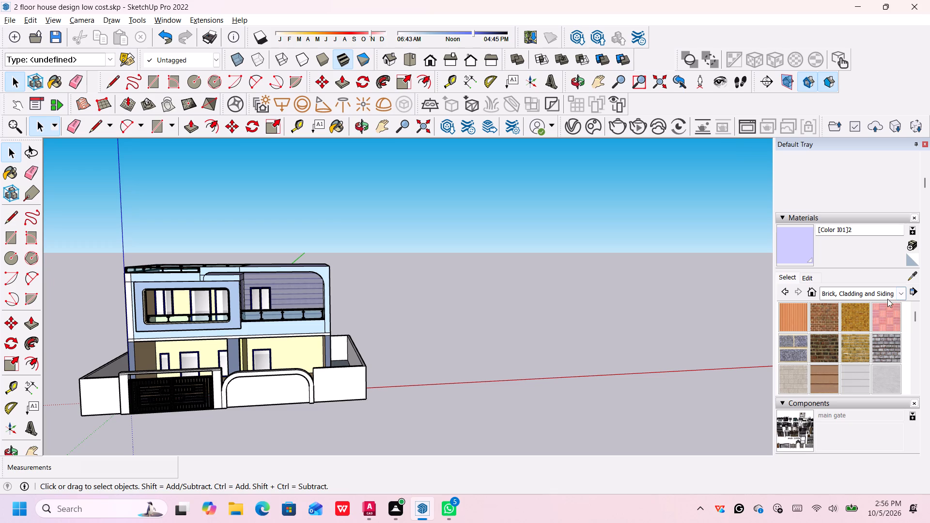
{"action": "scroll", "coordinate": [871, 349], "scroll_direction": "down", "scroll_amount": 1}
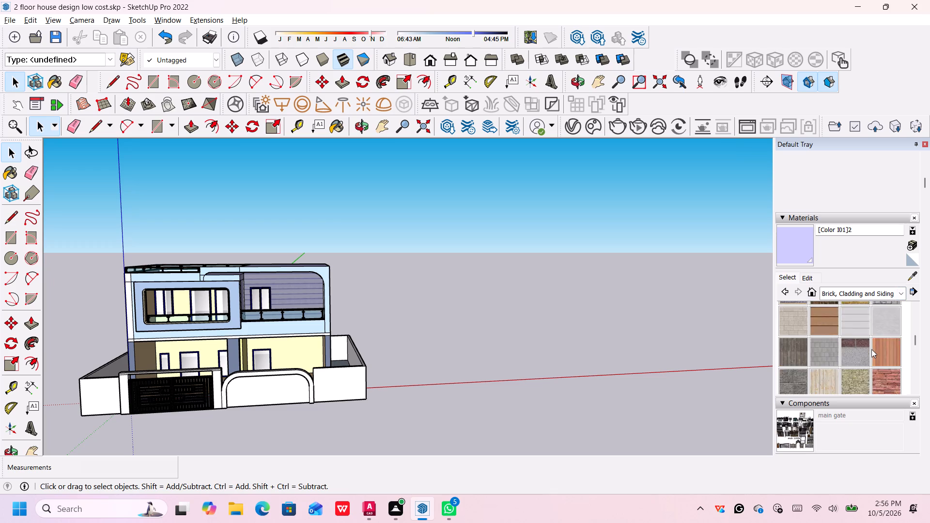
{"action": "scroll", "coordinate": [871, 349], "scroll_direction": "down", "scroll_amount": 1}
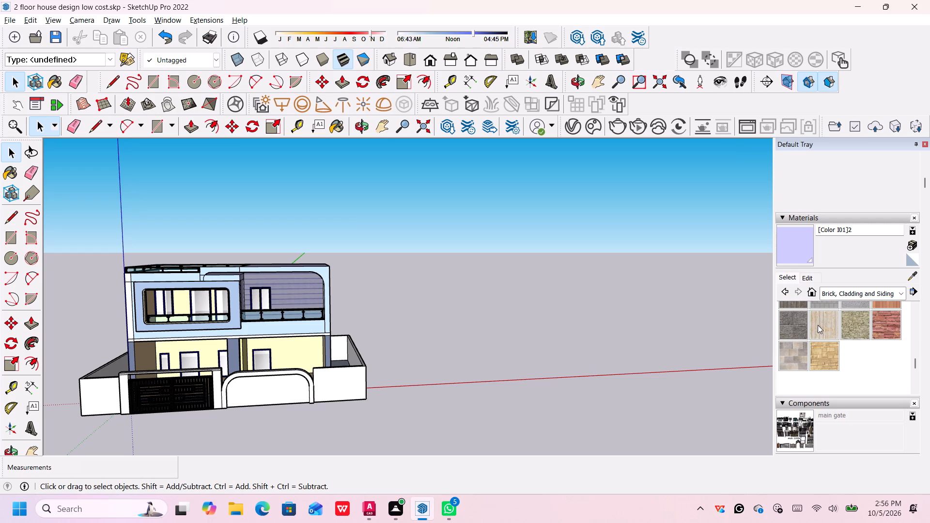
{"action": "left_click", "coordinate": [900, 290]}
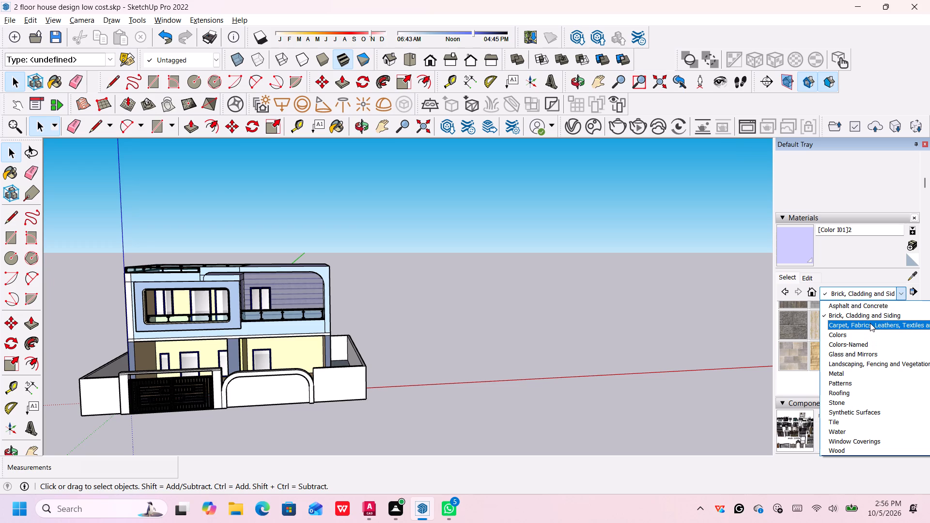
{"action": "left_click", "coordinate": [811, 376]}
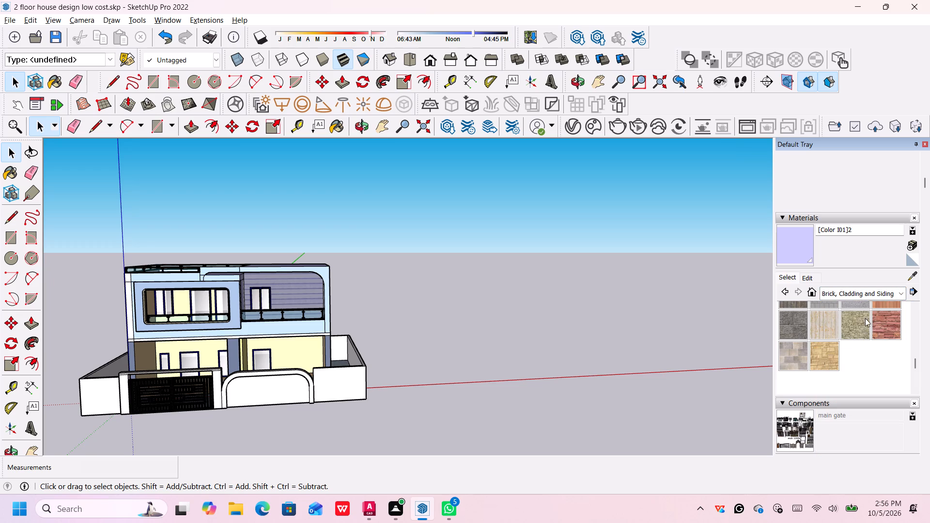
{"action": "scroll", "coordinate": [872, 321], "scroll_direction": "up", "scroll_amount": 1}
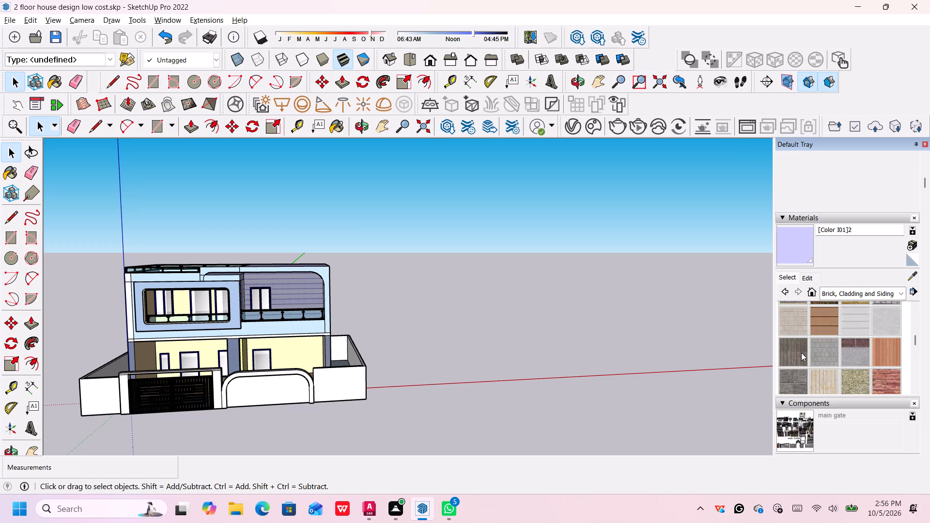
{"action": "scroll", "coordinate": [825, 336], "scroll_direction": "up", "scroll_amount": 2}
{"action": "scroll", "coordinate": [826, 336], "scroll_direction": "down", "scroll_amount": 1}
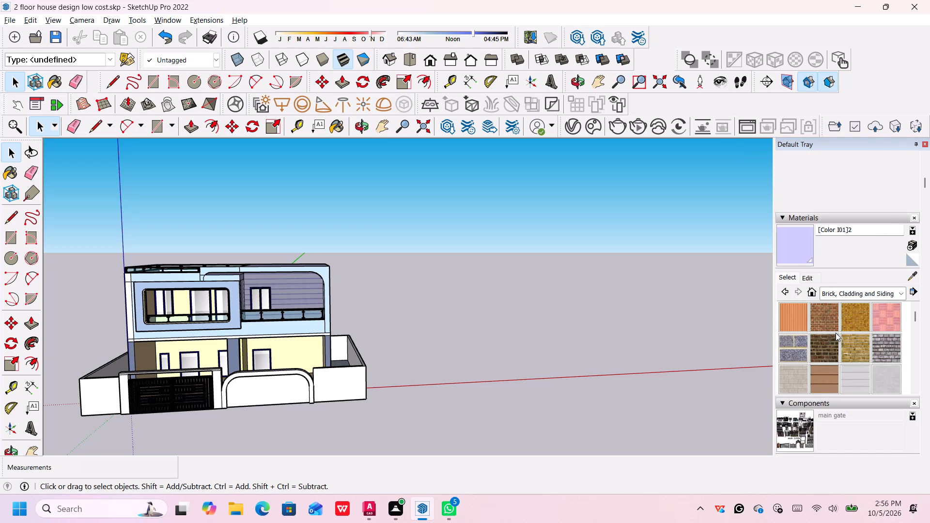
{"action": "scroll", "coordinate": [829, 337], "scroll_direction": "down", "scroll_amount": 1}
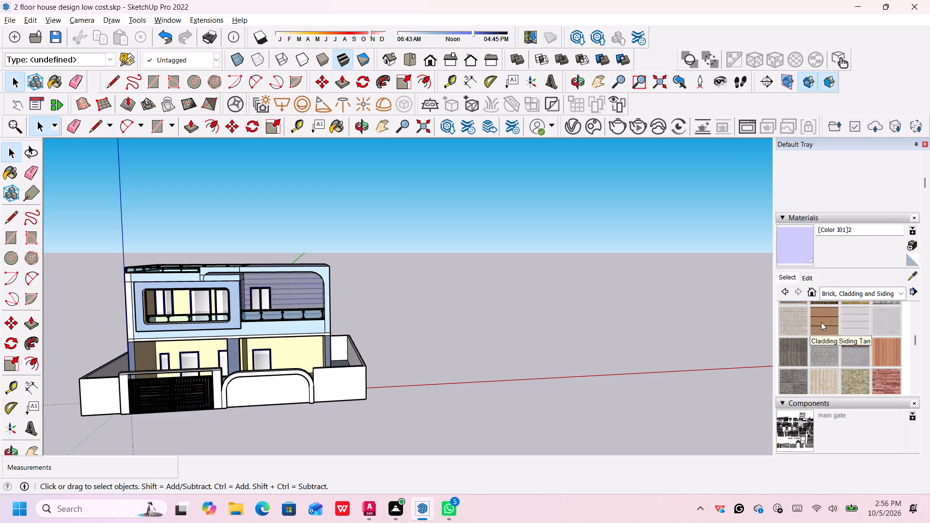
{"action": "scroll", "coordinate": [821, 322], "scroll_direction": "up", "scroll_amount": 1}
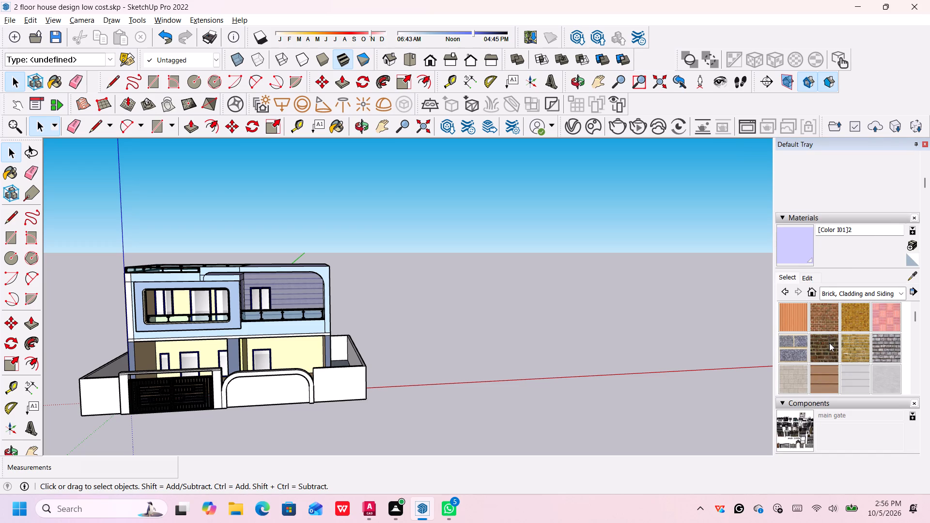
{"action": "left_click", "coordinate": [803, 315]}
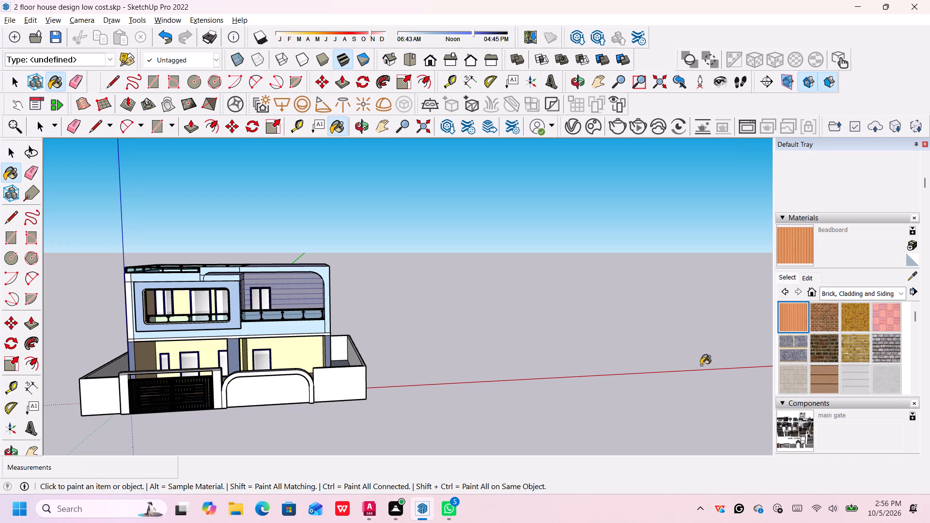
{"action": "left_click", "coordinate": [256, 393]}
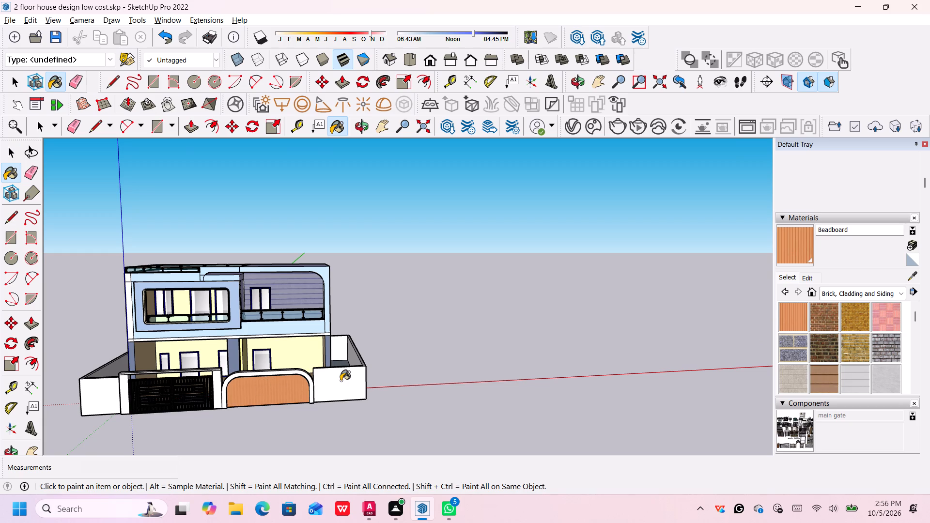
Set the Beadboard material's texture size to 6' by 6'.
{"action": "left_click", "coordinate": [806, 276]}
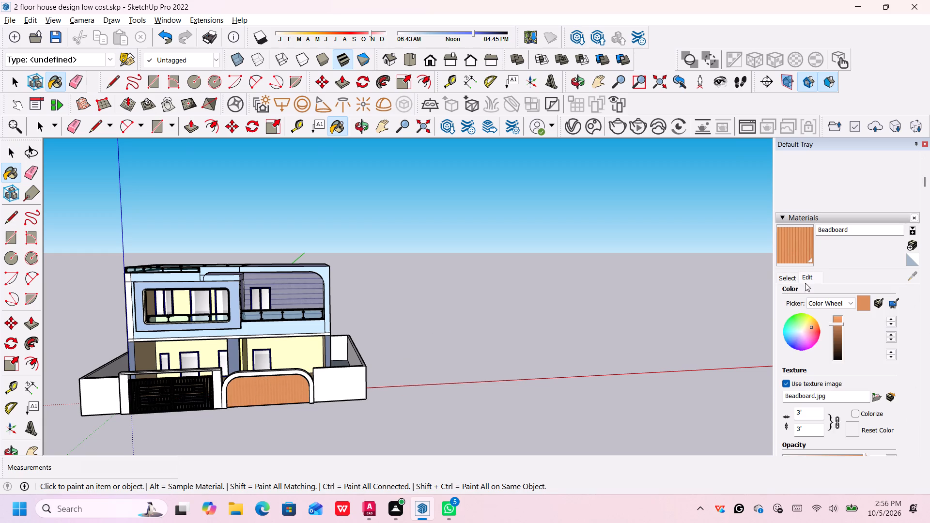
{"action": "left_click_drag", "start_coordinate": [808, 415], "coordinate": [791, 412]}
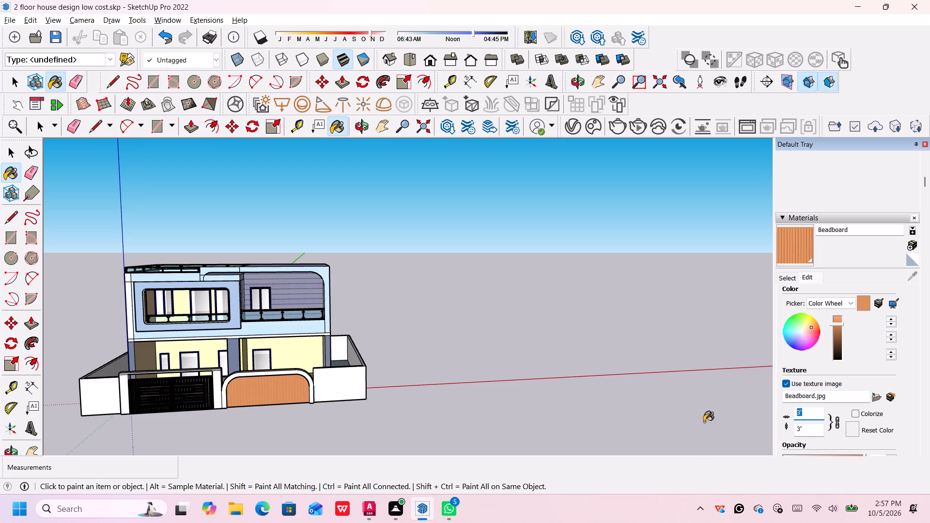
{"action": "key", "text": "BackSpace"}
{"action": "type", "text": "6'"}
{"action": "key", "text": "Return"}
Set the Beadboard material's texture size to 10' by 10'.
{"action": "scroll", "coordinate": [256, 399], "scroll_direction": "up", "scroll_amount": 16}
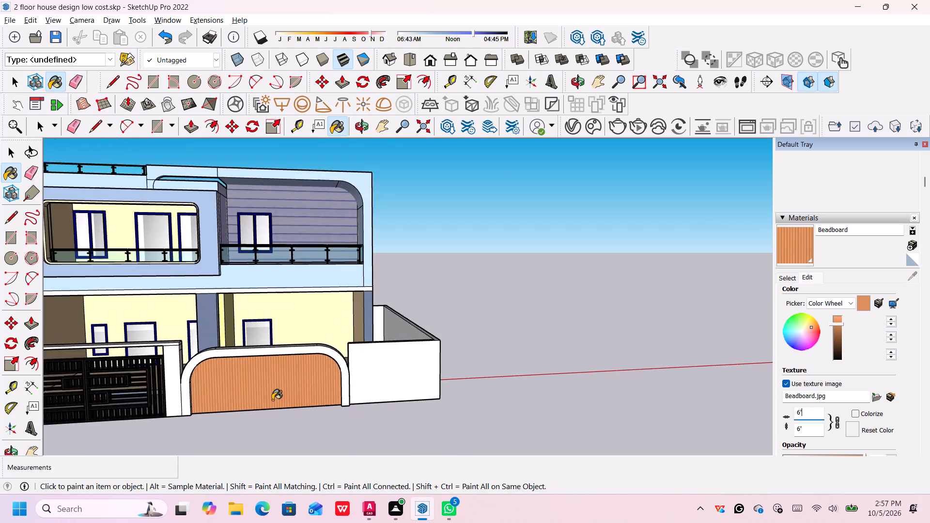
{"action": "scroll", "coordinate": [272, 400], "scroll_direction": "up", "scroll_amount": 2}
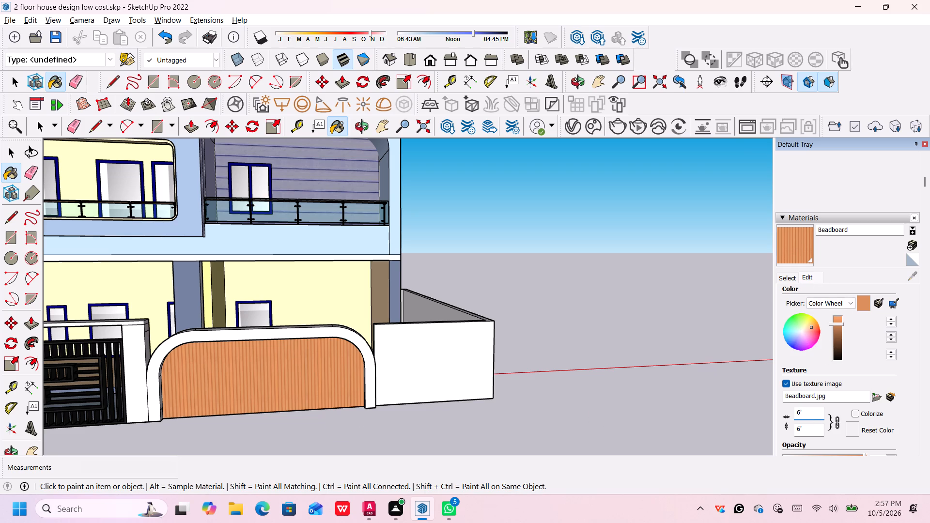
{"action": "key", "text": "BackSpace"}
{"action": "key", "text": "BackSpace"}
{"action": "key", "text": "BackSpace"}
{"action": "type", "text": "10'"}
{"action": "key", "text": "Return"}
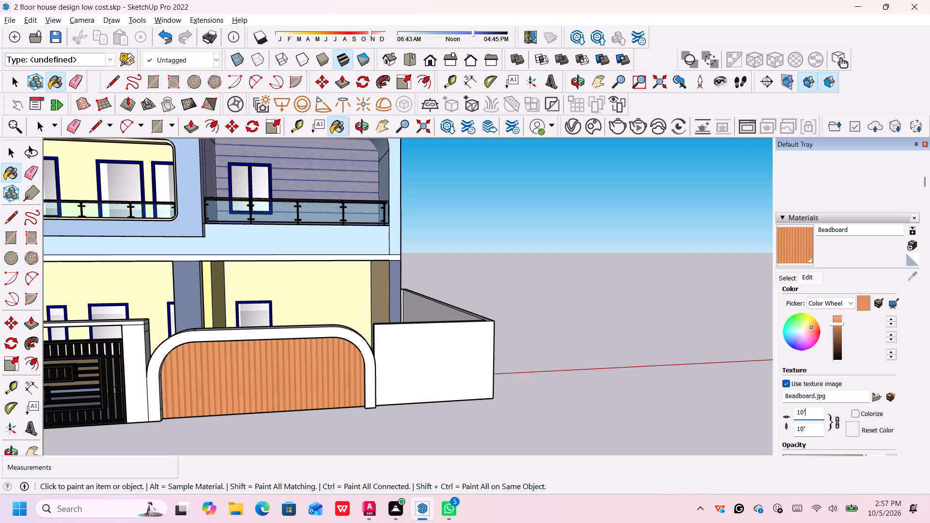
Darken the Beadboard material's colour slightly to a deeper brown.
{"action": "scroll", "coordinate": [774, 448], "scroll_direction": "down", "scroll_amount": 3}
{"action": "scroll", "coordinate": [482, 411], "scroll_direction": "down", "scroll_amount": 8}
{"action": "scroll", "coordinate": [494, 425], "scroll_direction": "up", "scroll_amount": 1}
{"action": "middle_click_drag", "start_coordinate": [494, 425], "coordinate": [455, 401]}
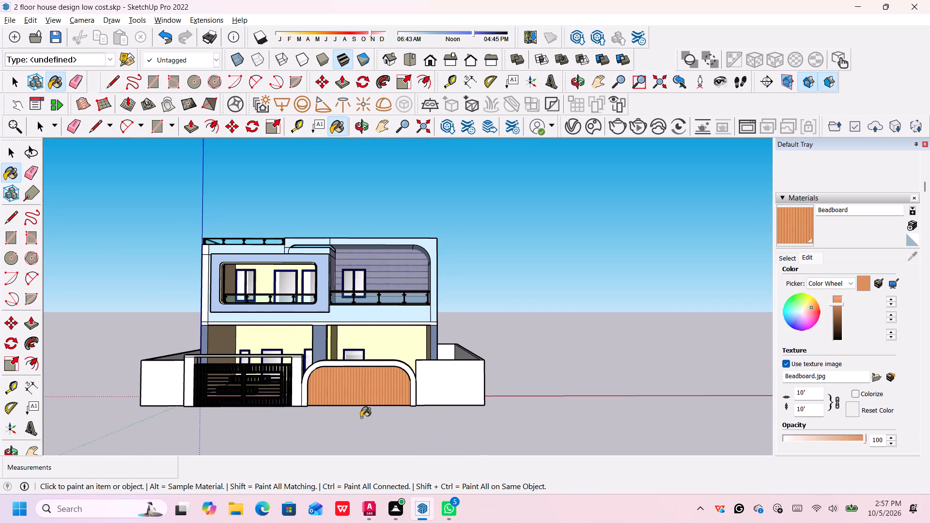
{"action": "scroll", "coordinate": [358, 416], "scroll_direction": "up", "scroll_amount": 5}
{"action": "scroll", "coordinate": [444, 432], "scroll_direction": "down", "scroll_amount": 1}
{"action": "middle_click_drag", "start_coordinate": [445, 431], "coordinate": [449, 441]}
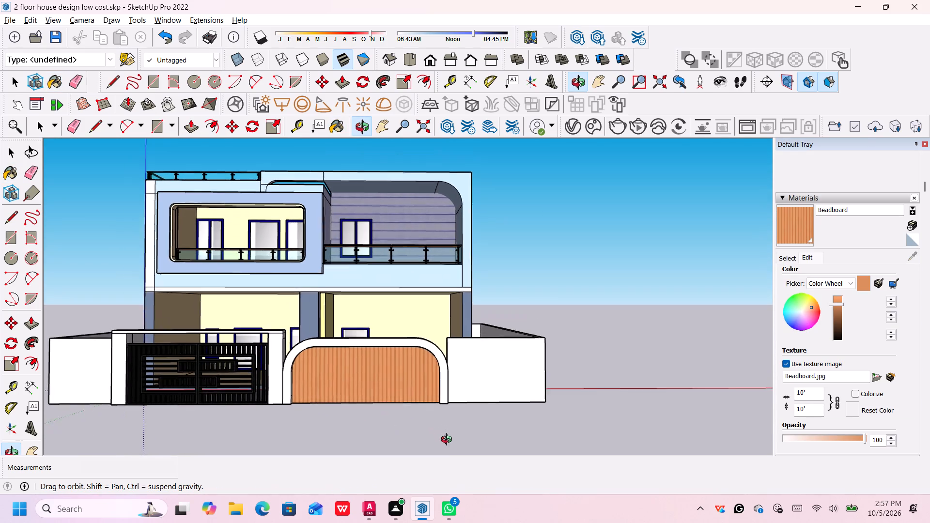
{"action": "middle_click_drag", "start_coordinate": [449, 441], "coordinate": [450, 446]}
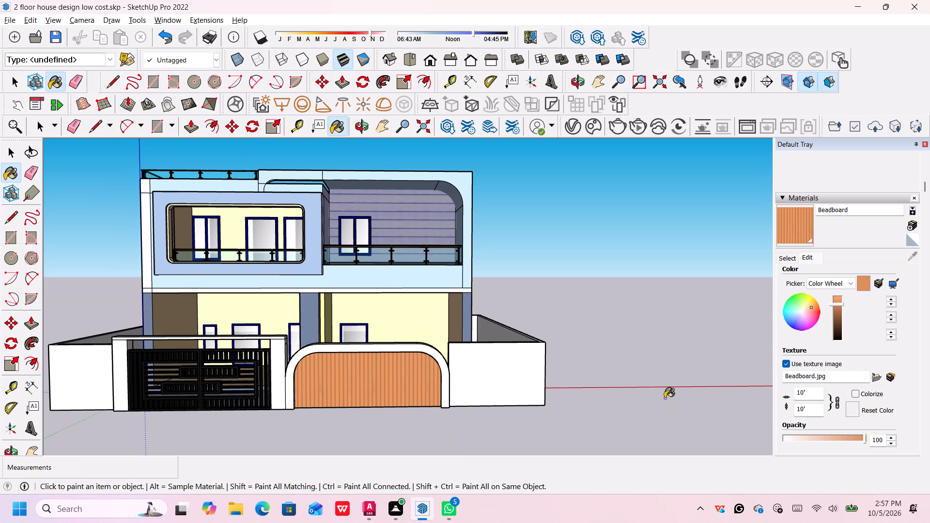
{"action": "left_click_drag", "start_coordinate": [838, 304], "coordinate": [838, 314]}
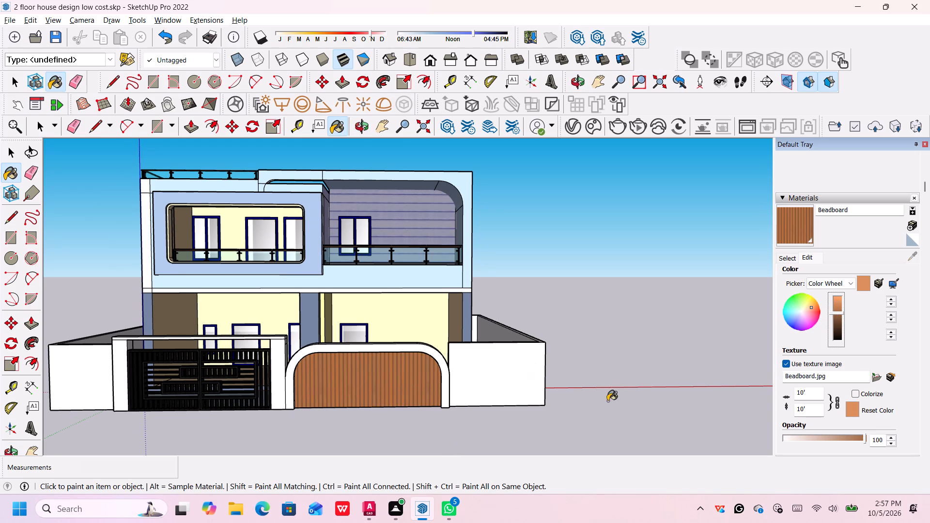
Paint the outer front boundary wall sections on both sides of the gate and arched panel with Brick Rough Dark from Brick, Cladding and Siding.
{"action": "key", "text": "space"}
{"action": "left_click", "coordinate": [791, 256]}
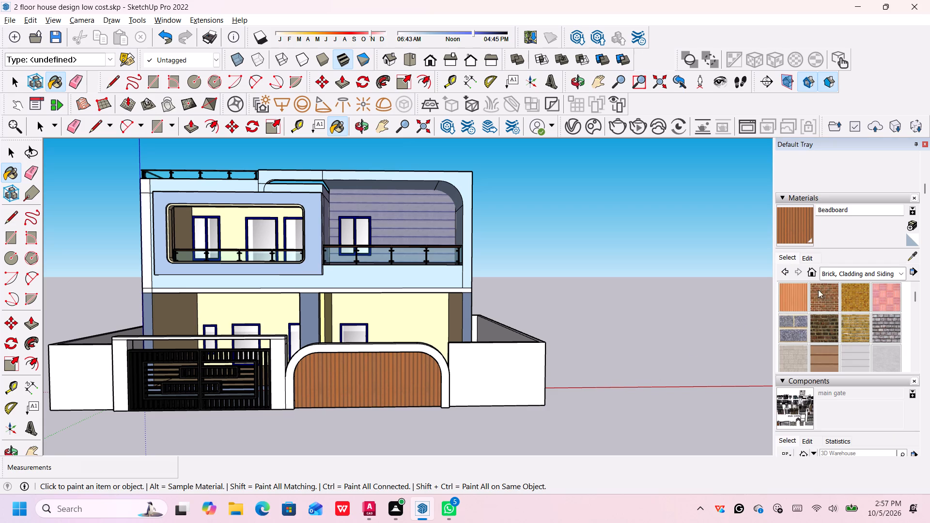
{"action": "scroll", "coordinate": [836, 341], "scroll_direction": "down", "scroll_amount": 2}
{"action": "scroll", "coordinate": [836, 339], "scroll_direction": "up", "scroll_amount": 2}
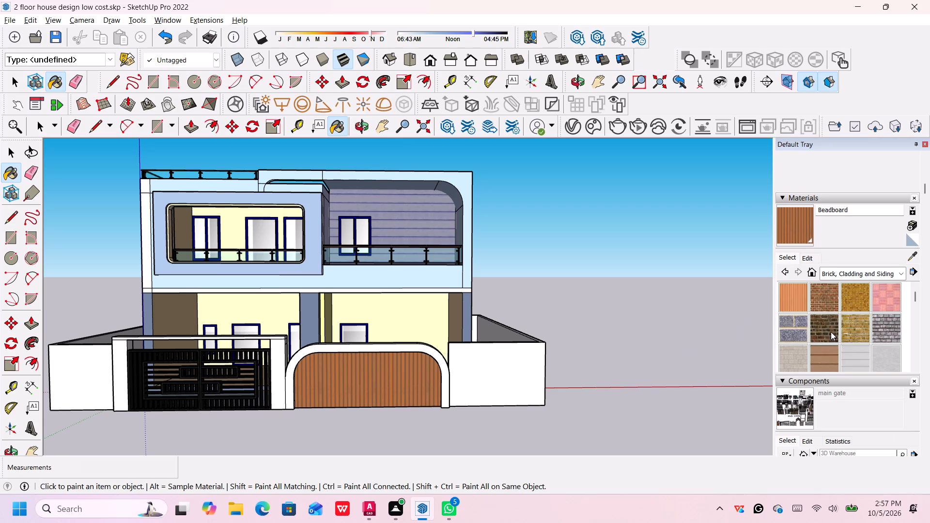
{"action": "left_click", "coordinate": [831, 331]}
{"action": "left_click", "coordinate": [511, 377]}
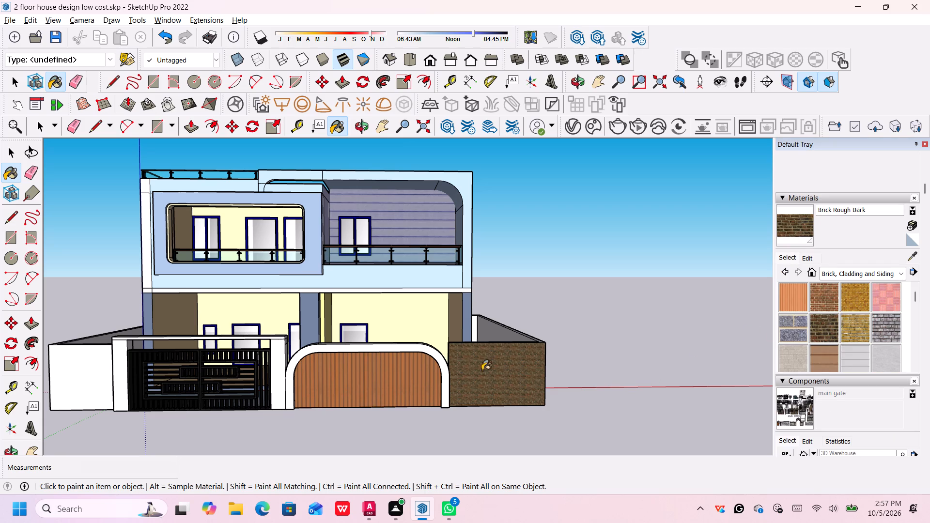
{"action": "middle_click_drag", "start_coordinate": [159, 385], "coordinate": [361, 374]}
{"action": "left_click", "coordinate": [223, 414]}
Paint the outer faces of the gate-side boundary wall and the rear boundary wall with Brick Rough Dark.
{"action": "scroll", "coordinate": [222, 414], "scroll_direction": "down", "scroll_amount": 4}
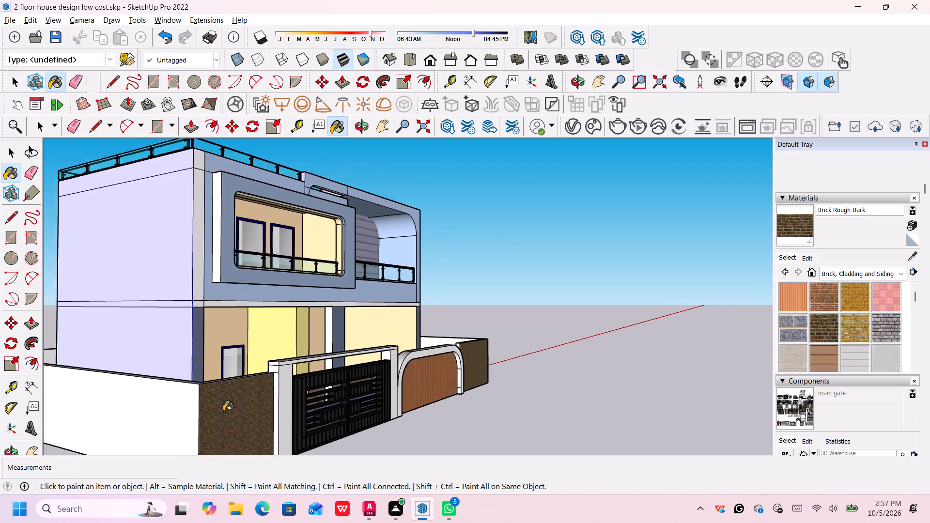
{"action": "scroll", "coordinate": [223, 411], "scroll_direction": "down", "scroll_amount": 7}
{"action": "left_click", "coordinate": [166, 416]}
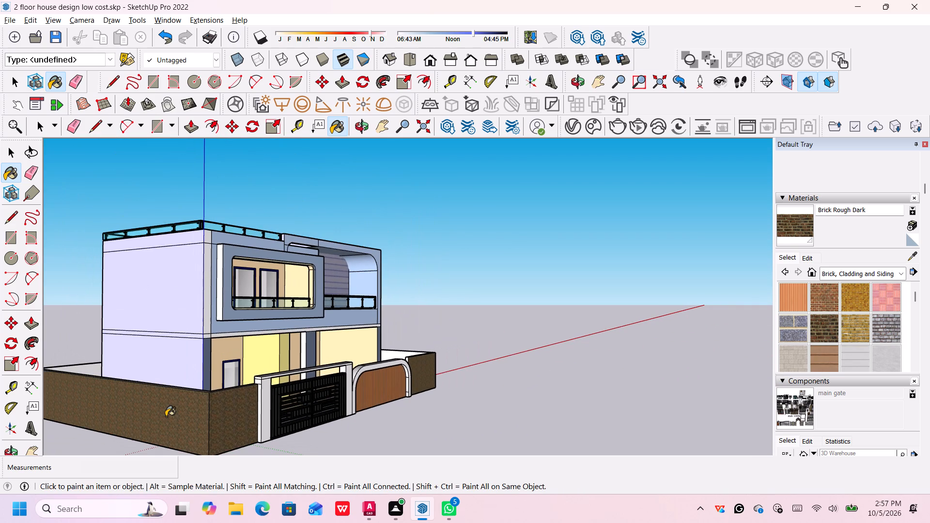
{"action": "scroll", "coordinate": [168, 401], "scroll_direction": "down", "scroll_amount": 3}
{"action": "middle_click_drag", "start_coordinate": [140, 412], "coordinate": [284, 407]}
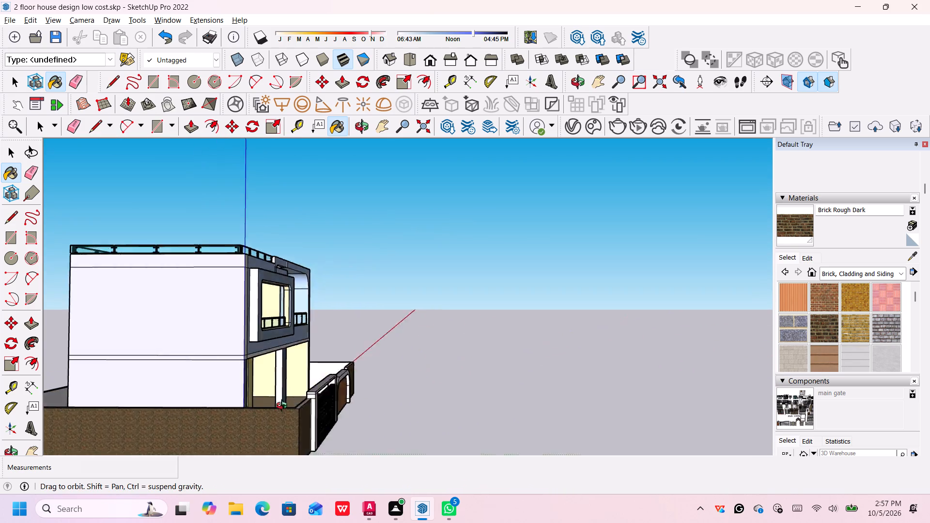
{"action": "middle_click_drag", "start_coordinate": [284, 407], "coordinate": [287, 405]}
{"action": "scroll", "coordinate": [123, 428], "scroll_direction": "down", "scroll_amount": 14}
{"action": "middle_click_drag", "start_coordinate": [92, 433], "coordinate": [150, 435]}
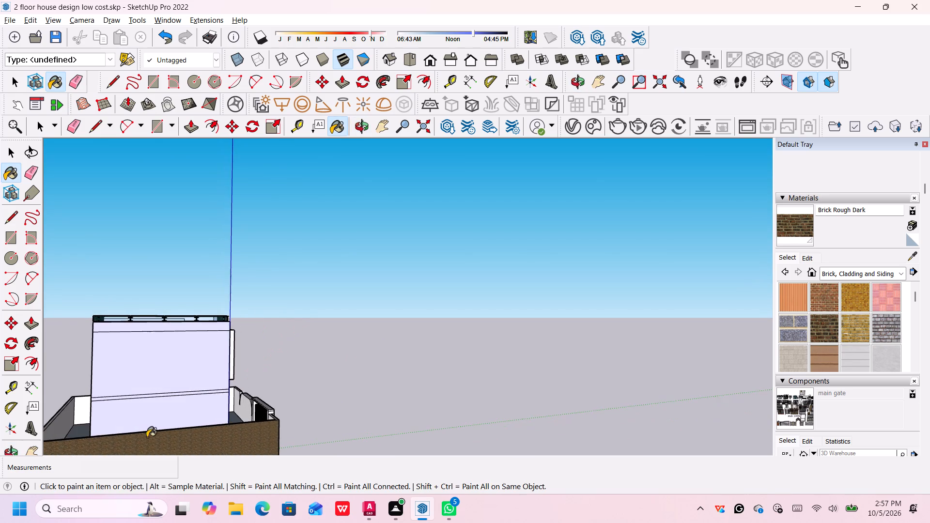
{"action": "scroll", "coordinate": [109, 439], "scroll_direction": "down", "scroll_amount": 20}
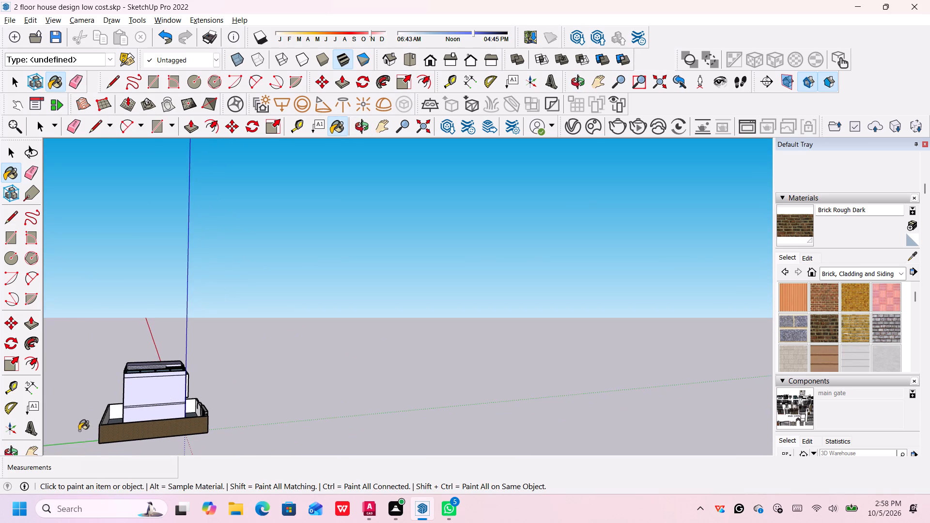
{"action": "middle_click_drag", "start_coordinate": [79, 431], "coordinate": [165, 426]}
{"action": "scroll", "coordinate": [81, 437], "scroll_direction": "down", "scroll_amount": 6}
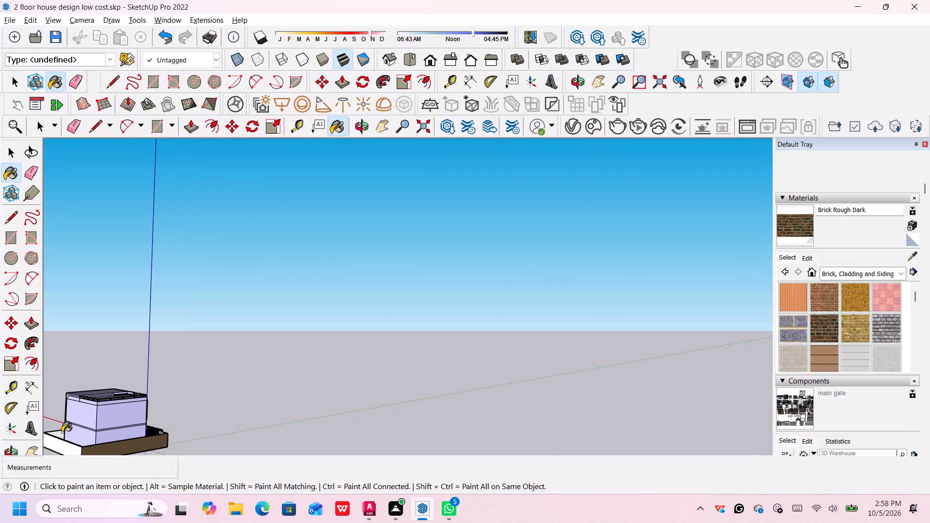
{"action": "left_click", "coordinate": [59, 447]}
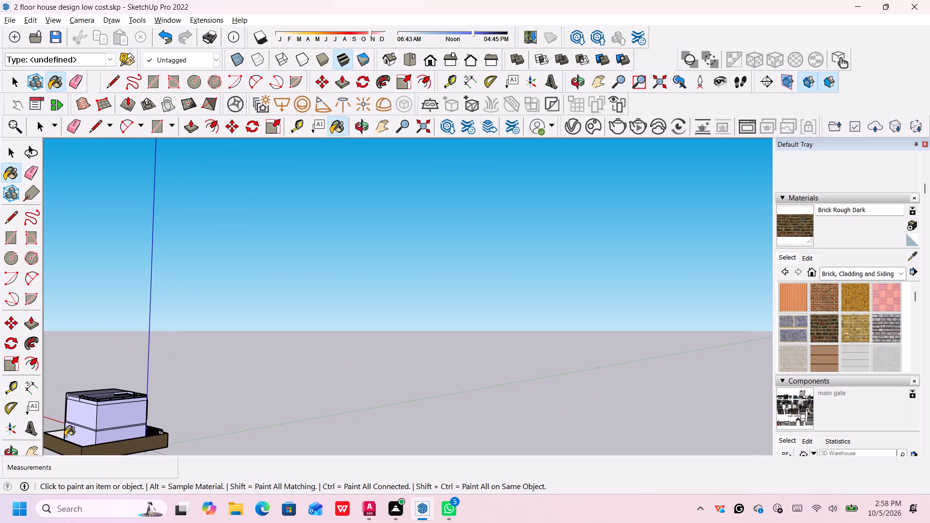
Paint the outer face of the side boundary wall on the arched-panel side of the plot with Brick Rough Dark.
{"action": "scroll", "coordinate": [66, 437], "scroll_direction": "down", "scroll_amount": 4}
{"action": "middle_click_drag", "start_coordinate": [60, 443], "coordinate": [96, 438]}
{"action": "scroll", "coordinate": [97, 434], "scroll_direction": "down", "scroll_amount": 6}
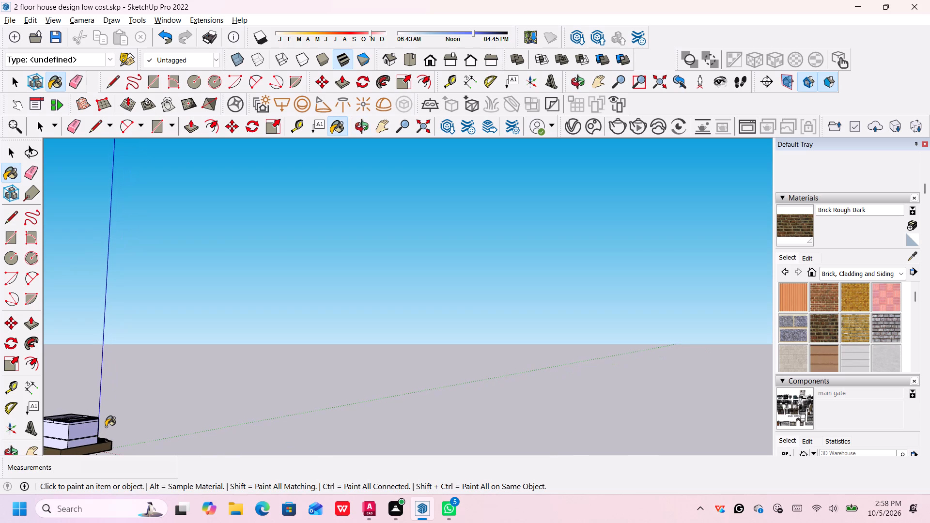
{"action": "middle_click_drag", "start_coordinate": [102, 430], "coordinate": [327, 414], "text": "shift"}
{"action": "middle_click_drag", "start_coordinate": [280, 436], "coordinate": [343, 401]}
{"action": "scroll", "coordinate": [229, 432], "scroll_direction": "up", "scroll_amount": 3}
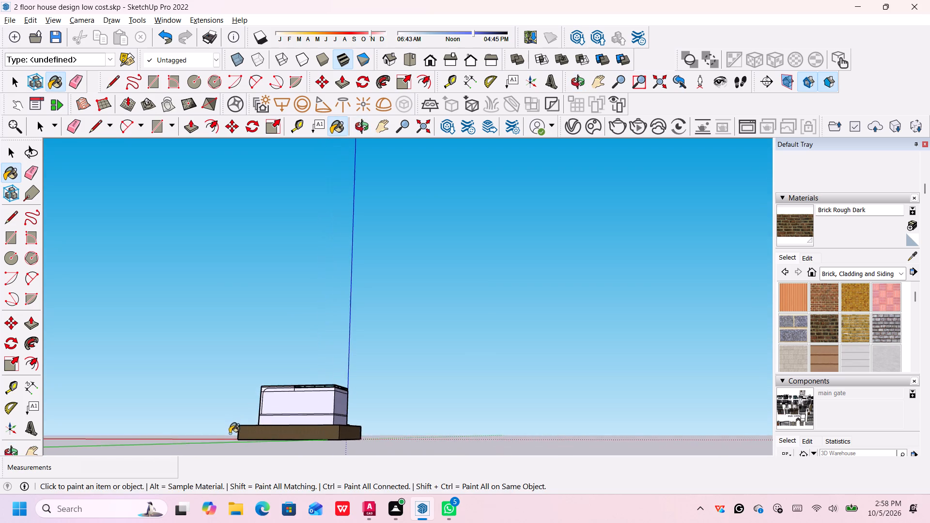
{"action": "scroll", "coordinate": [230, 433], "scroll_direction": "up", "scroll_amount": 4}
{"action": "middle_click_drag", "start_coordinate": [279, 442], "coordinate": [471, 427]}
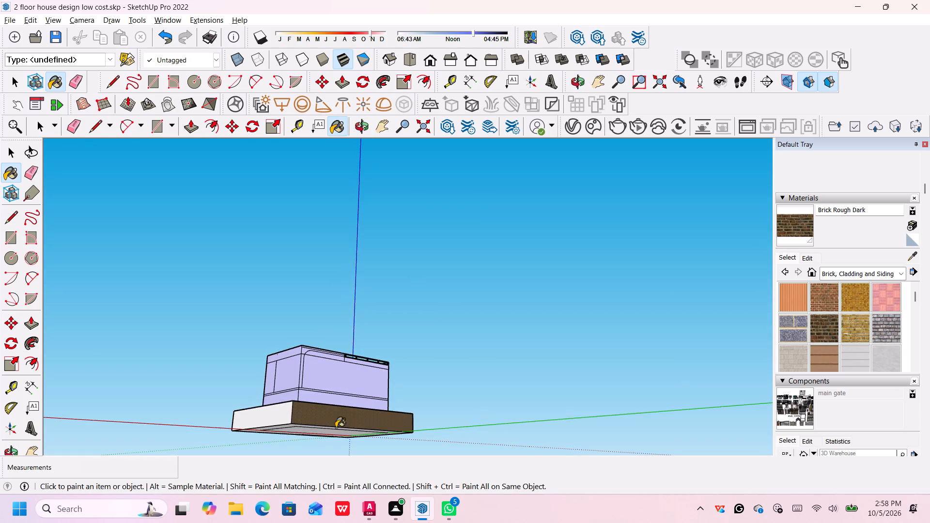
{"action": "middle_click_drag", "start_coordinate": [287, 425], "coordinate": [391, 437]}
{"action": "left_click", "coordinate": [308, 416]}
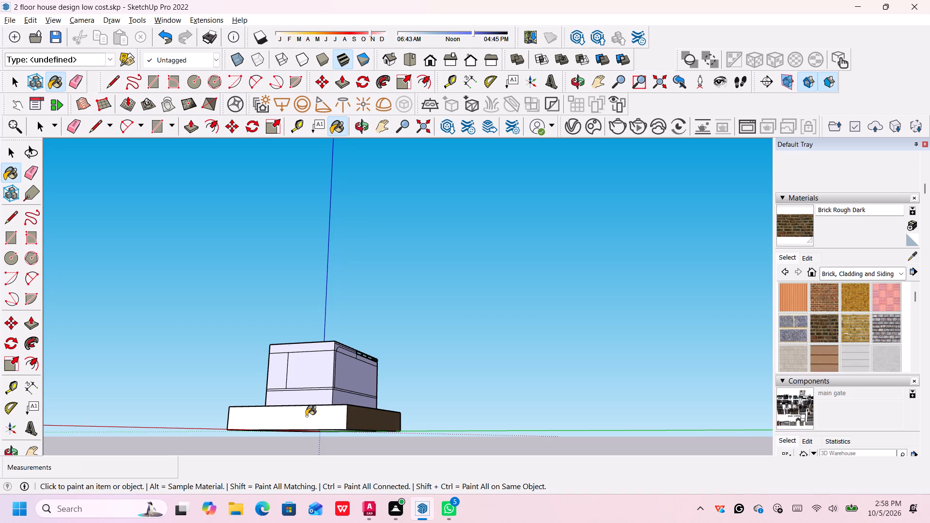
Paint the inner faces of the rear boundary wall and the side wall on the arched-panel side with Brick Rough Dark.
{"action": "middle_click_drag", "start_coordinate": [231, 414], "coordinate": [374, 413]}
{"action": "middle_click_drag", "start_coordinate": [260, 416], "coordinate": [392, 423]}
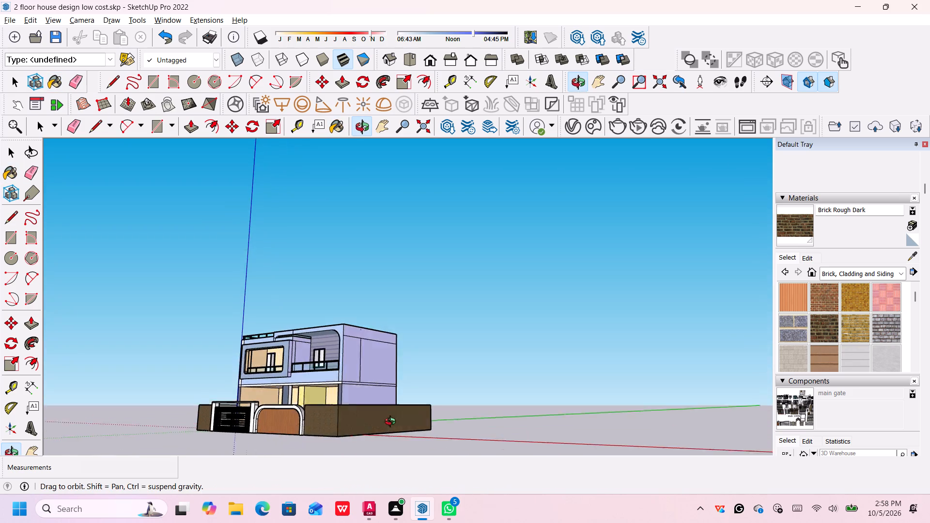
{"action": "middle_click_drag", "start_coordinate": [392, 423], "coordinate": [400, 420]}
{"action": "middle_click_drag", "start_coordinate": [297, 419], "coordinate": [394, 452]}
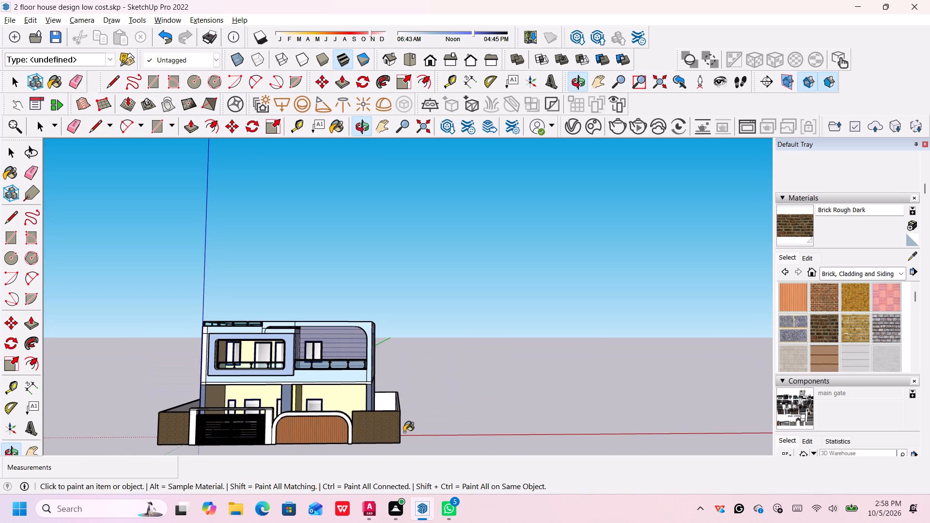
{"action": "scroll", "coordinate": [404, 431], "scroll_direction": "up", "scroll_amount": 3}
{"action": "scroll", "coordinate": [449, 426], "scroll_direction": "down", "scroll_amount": 4}
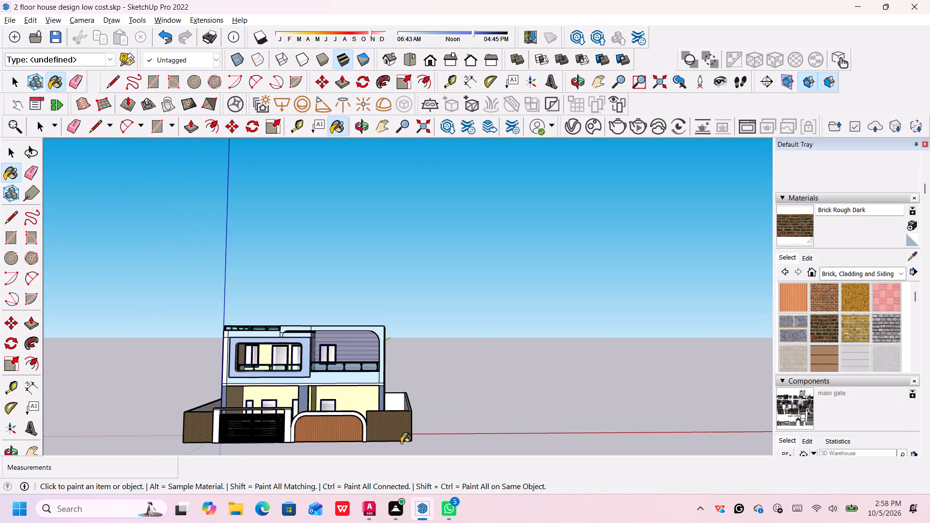
{"action": "middle_click_drag", "start_coordinate": [402, 443], "coordinate": [567, 431], "text": "shift"}
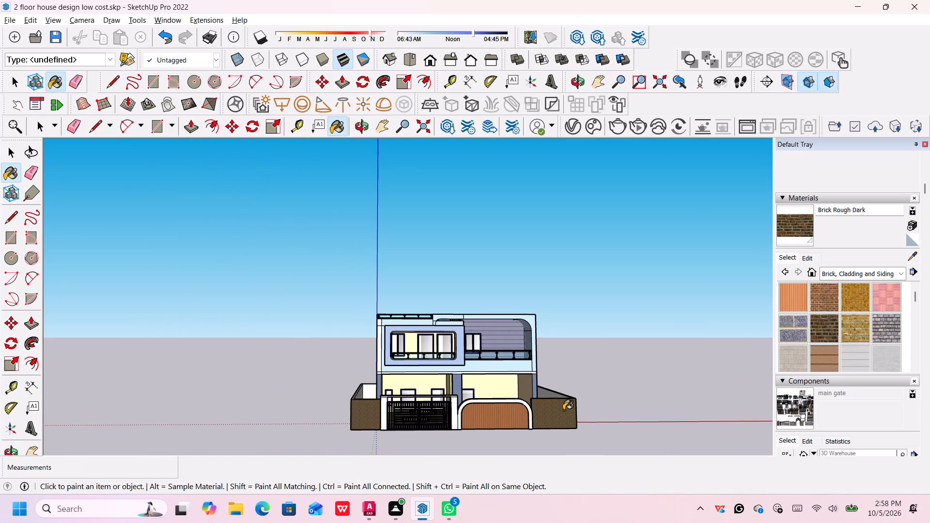
{"action": "middle_click", "coordinate": [565, 439]}
{"action": "middle_click_drag", "start_coordinate": [560, 421], "coordinate": [516, 443]}
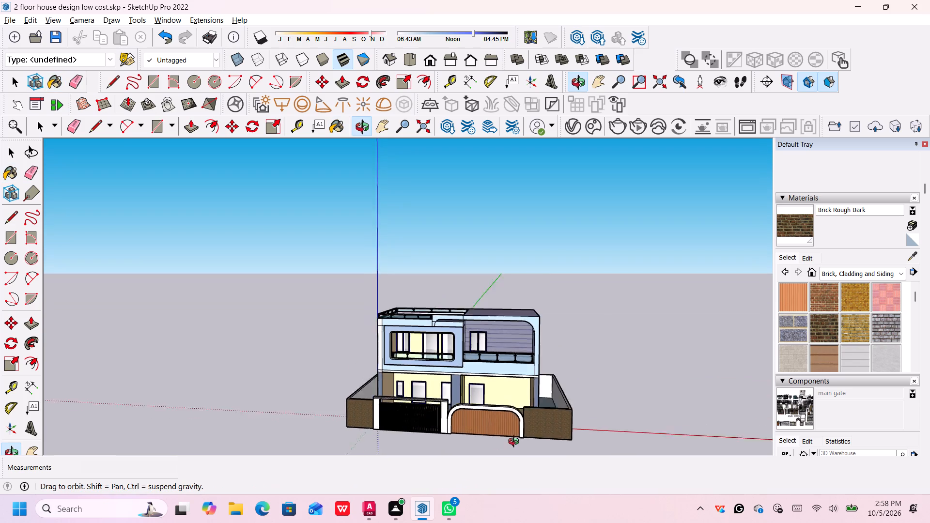
{"action": "middle_click_drag", "start_coordinate": [516, 443], "coordinate": [570, 447]}
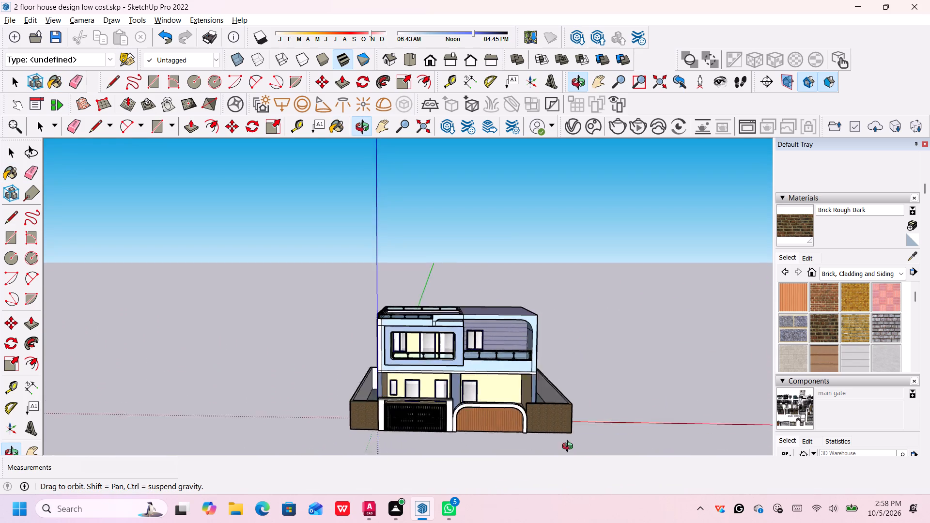
{"action": "middle_click_drag", "start_coordinate": [570, 447], "coordinate": [631, 449]}
{"action": "scroll", "coordinate": [344, 373], "scroll_direction": "up", "scroll_amount": 1}
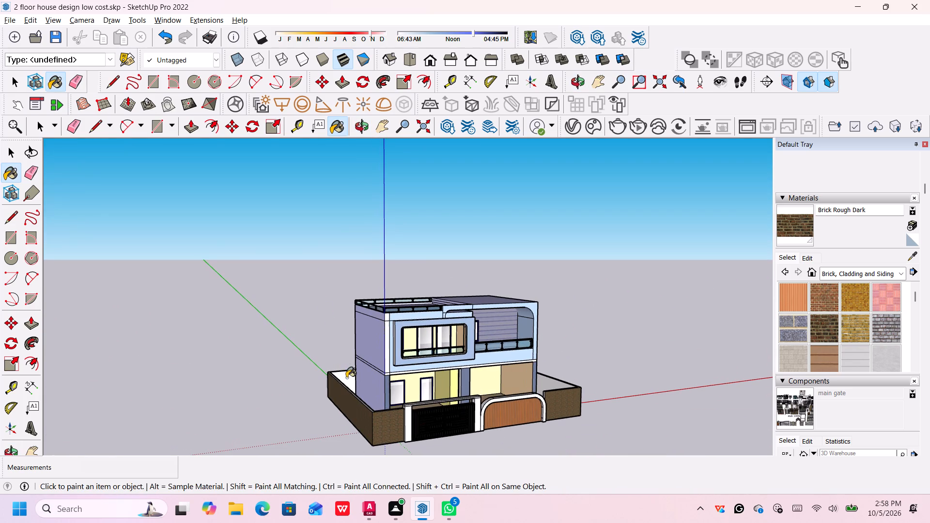
{"action": "left_click", "coordinate": [346, 378]}
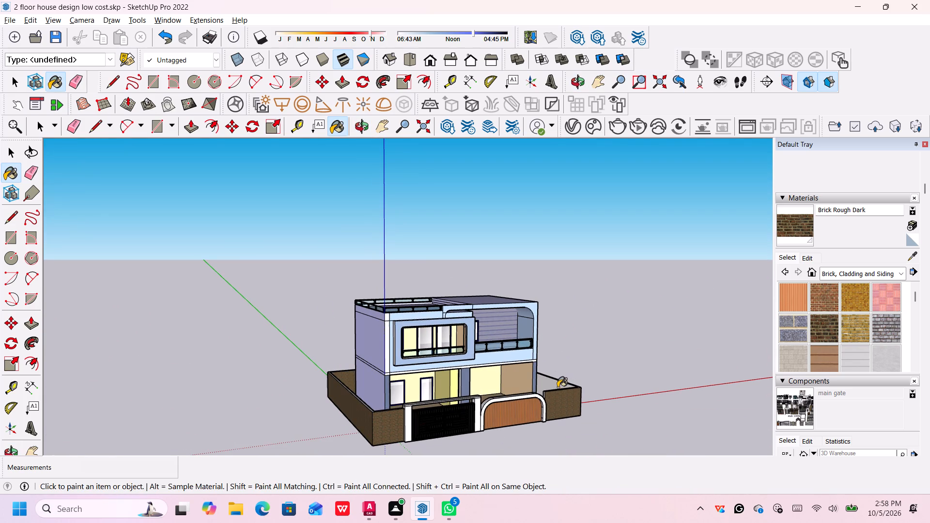
{"action": "left_click", "coordinate": [558, 386]}
Paint the inner faces of the front wall section beside the arched panel and of the gate-side boundary wall with Brick Rough Dark.
{"action": "middle_click_drag", "start_coordinate": [562, 386], "coordinate": [187, 400]}
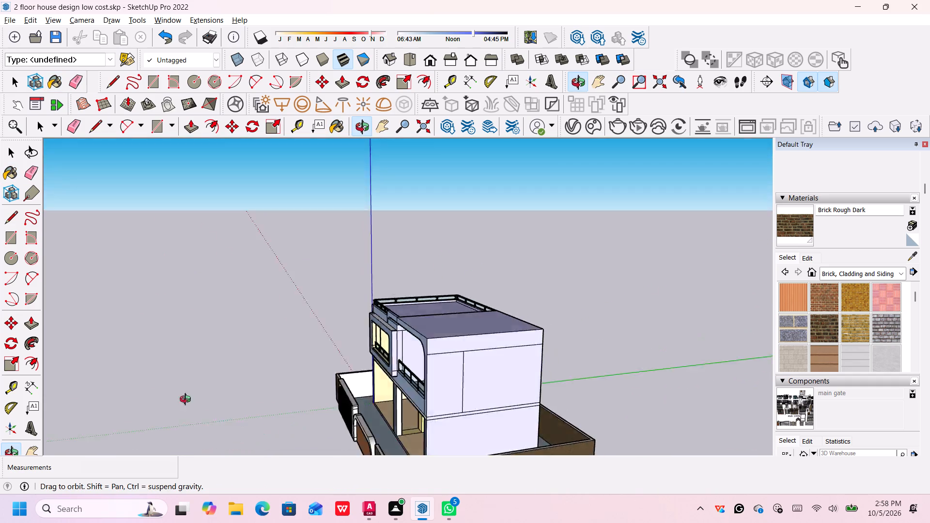
{"action": "middle_click_drag", "start_coordinate": [187, 400], "coordinate": [169, 395]}
{"action": "middle_click_drag", "start_coordinate": [339, 422], "coordinate": [293, 398]}
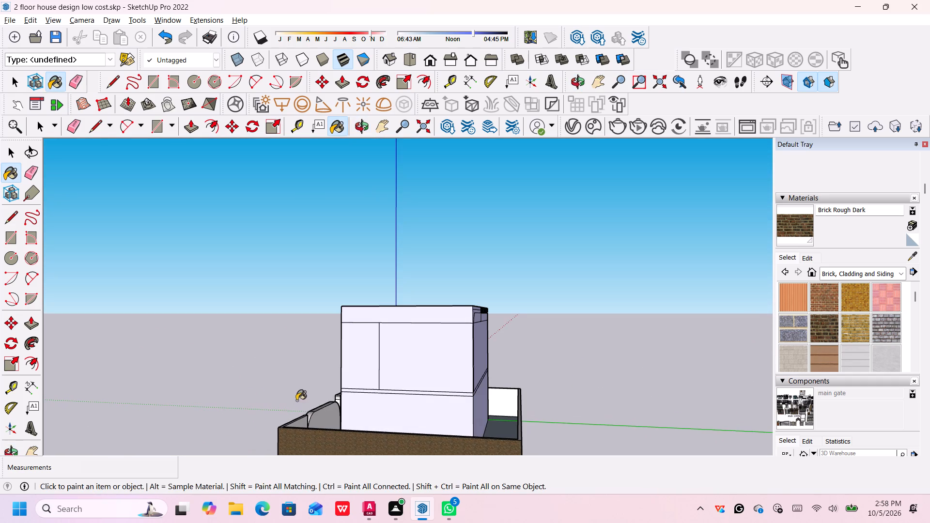
{"action": "left_click", "coordinate": [319, 417]}
{"action": "middle_click_drag", "start_coordinate": [327, 414], "coordinate": [327, 416]}
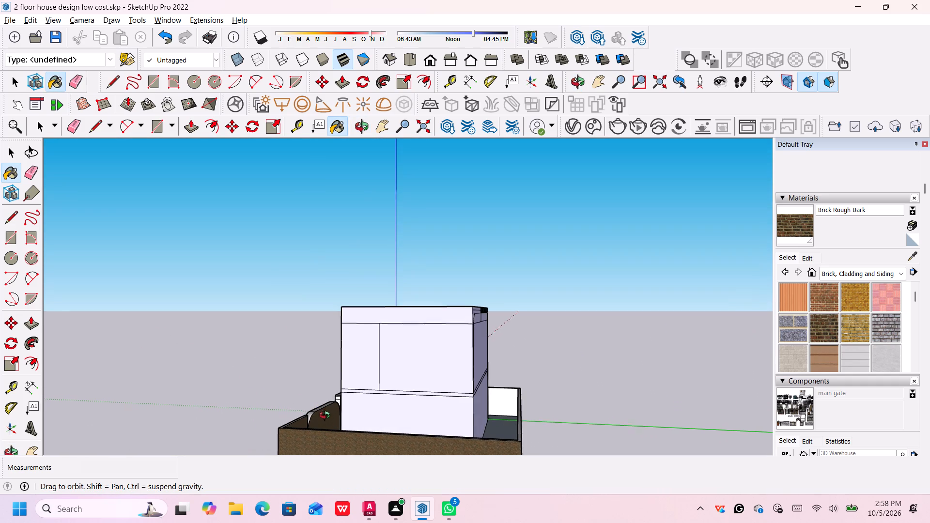
{"action": "middle_click_drag", "start_coordinate": [327, 416], "coordinate": [414, 443]}
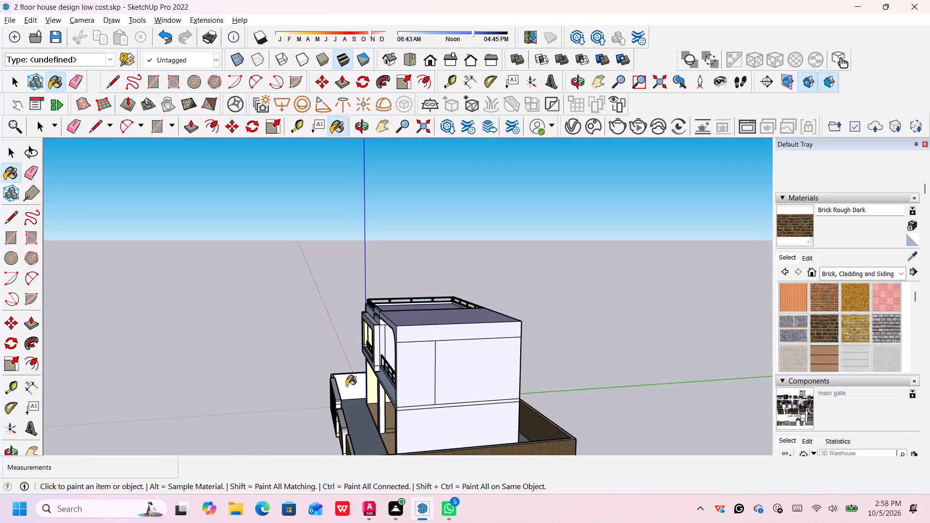
{"action": "left_click", "coordinate": [347, 386]}
Paint the inner face of the short front boundary wall section beside the gate with Brick Rough Dark.
{"action": "middle_click_drag", "start_coordinate": [346, 384], "coordinate": [232, 410]}
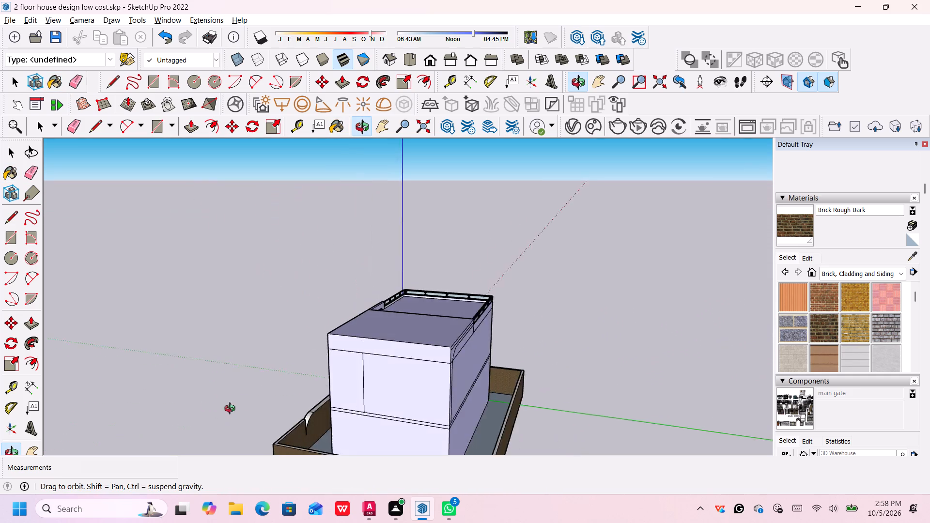
{"action": "middle_click_drag", "start_coordinate": [232, 410], "coordinate": [457, 431]}
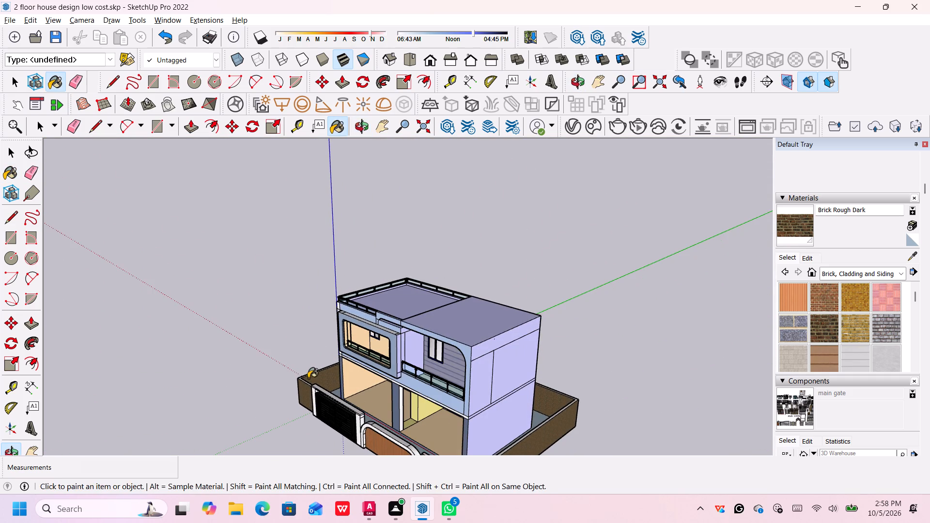
{"action": "scroll", "coordinate": [321, 374], "scroll_direction": "up", "scroll_amount": 1}
{"action": "middle_click_drag", "start_coordinate": [321, 375], "coordinate": [291, 439]}
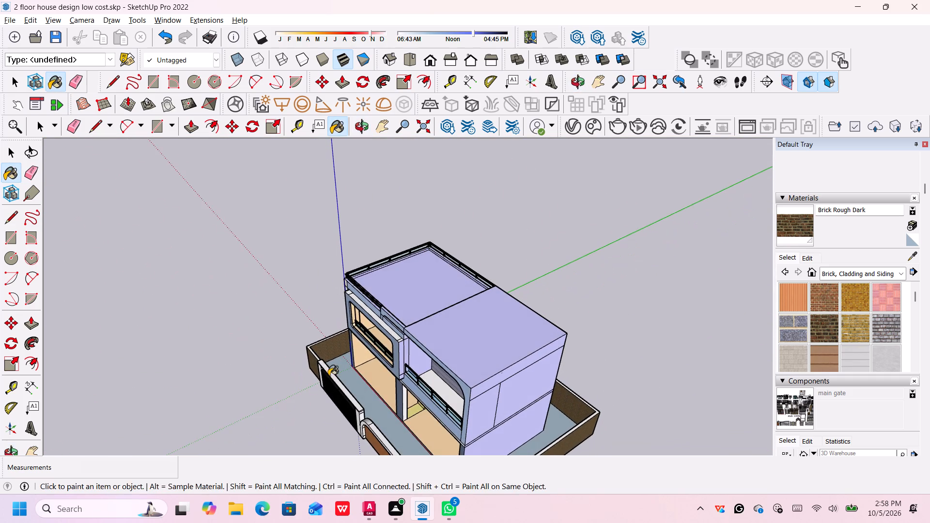
{"action": "middle_click_drag", "start_coordinate": [328, 376], "coordinate": [221, 349]}
{"action": "scroll", "coordinate": [319, 343], "scroll_direction": "up", "scroll_amount": 7}
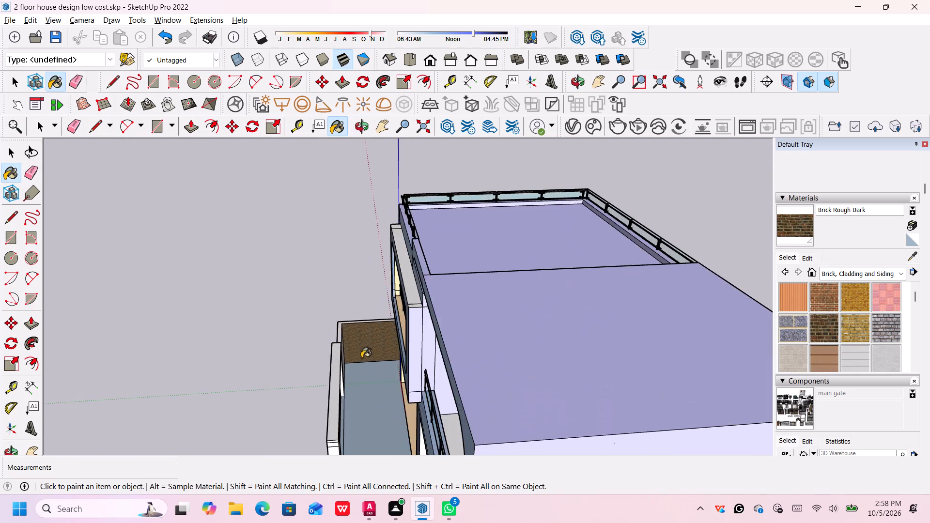
{"action": "middle_click_drag", "start_coordinate": [361, 358], "coordinate": [330, 343]}
{"action": "left_click", "coordinate": [357, 349]}
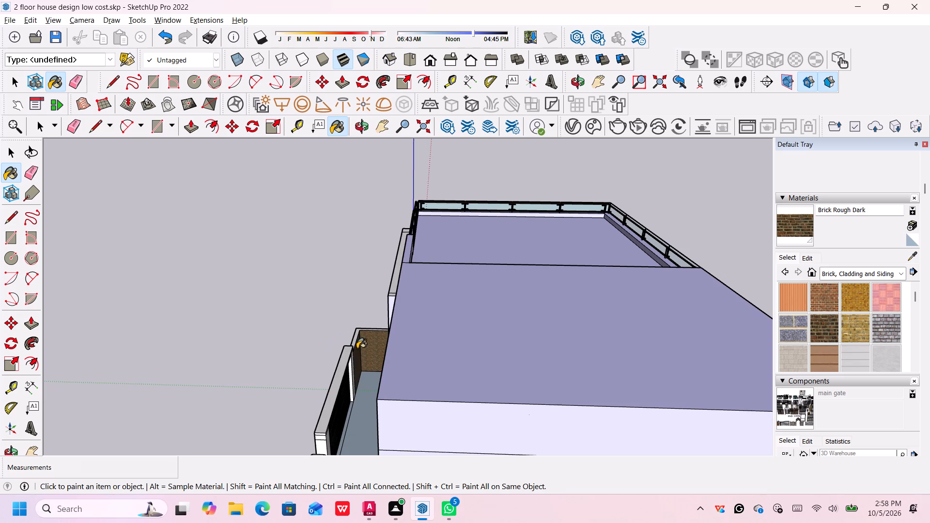
Paint the short front boundary wall section at the gate-side corner with Brick Rough Dark.
{"action": "scroll", "coordinate": [357, 349], "scroll_direction": "down", "scroll_amount": 1}
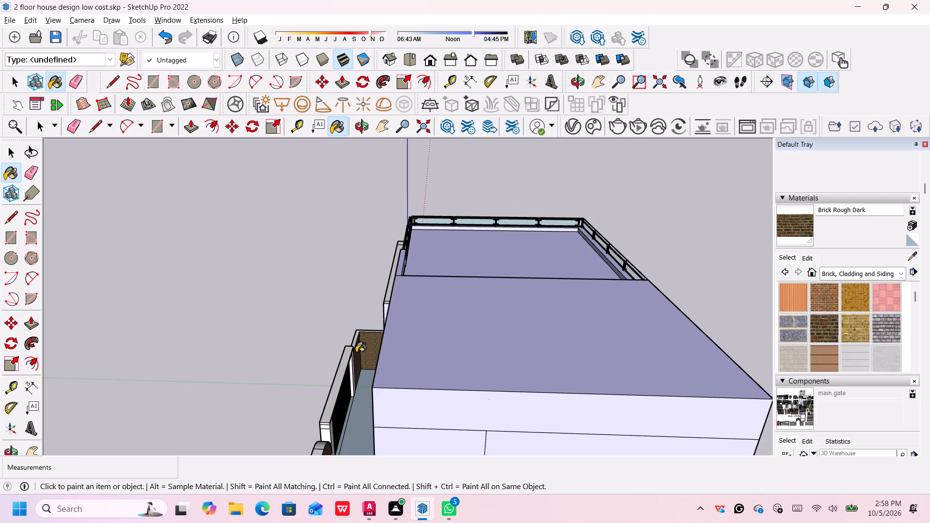
{"action": "middle_click_drag", "start_coordinate": [356, 354], "coordinate": [494, 368]}
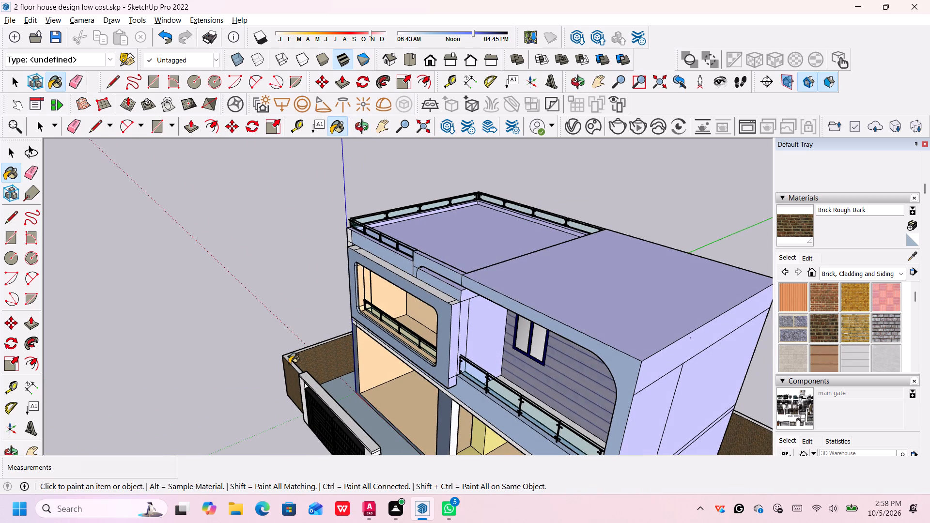
{"action": "left_click", "coordinate": [289, 364]}
{"action": "left_click", "coordinate": [289, 363]}
{"action": "scroll", "coordinate": [289, 363], "scroll_direction": "up", "scroll_amount": 3}
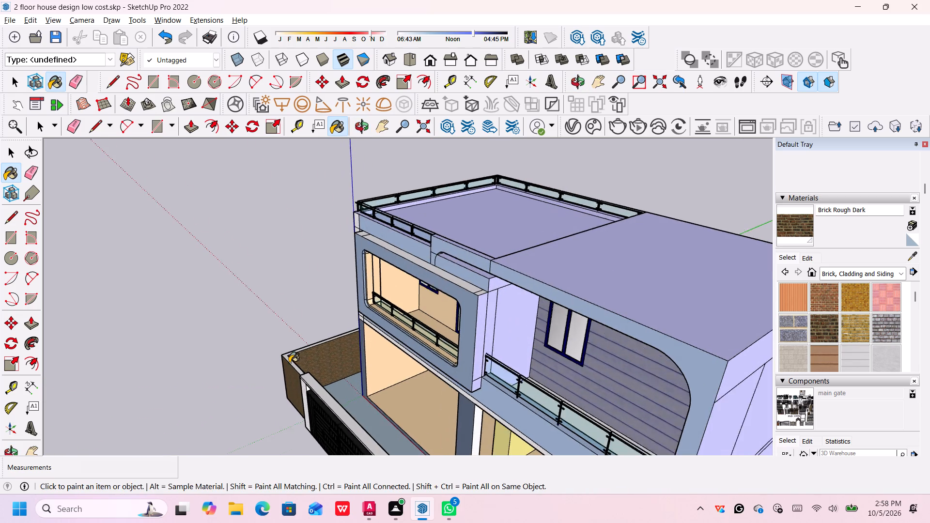
{"action": "scroll", "coordinate": [289, 363], "scroll_direction": "up", "scroll_amount": 15}
{"action": "left_click", "coordinate": [300, 358]}
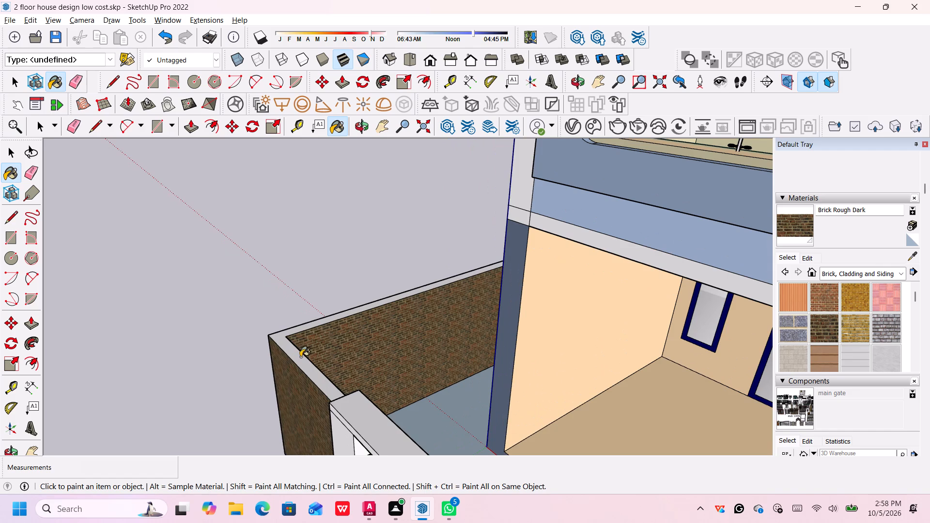
Look over the whole house with its boundary walls and browse the Brick, Cladding and Siding materials.
{"action": "scroll", "coordinate": [304, 351], "scroll_direction": "down", "scroll_amount": 20}
{"action": "scroll", "coordinate": [304, 351], "scroll_direction": "down", "scroll_amount": 15}
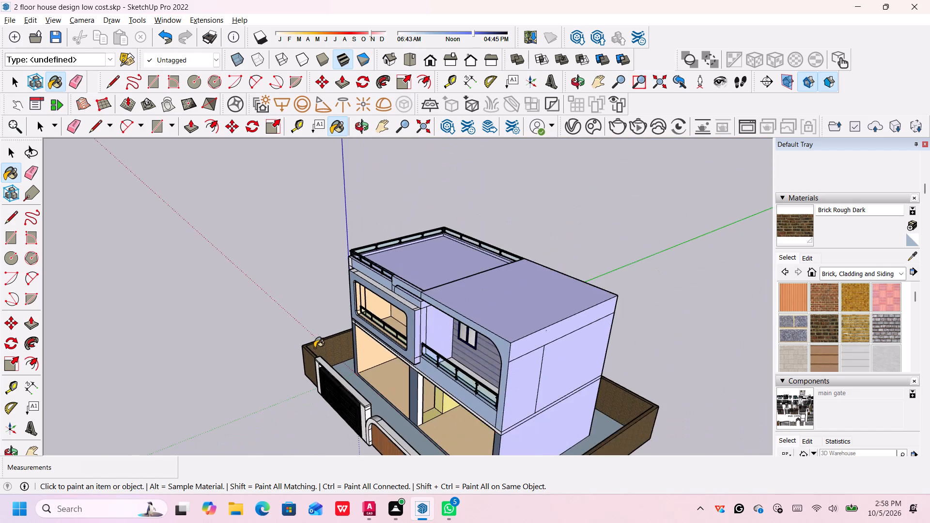
{"action": "scroll", "coordinate": [314, 348], "scroll_direction": "down", "scroll_amount": 7}
{"action": "scroll", "coordinate": [460, 417], "scroll_direction": "down", "scroll_amount": 3}
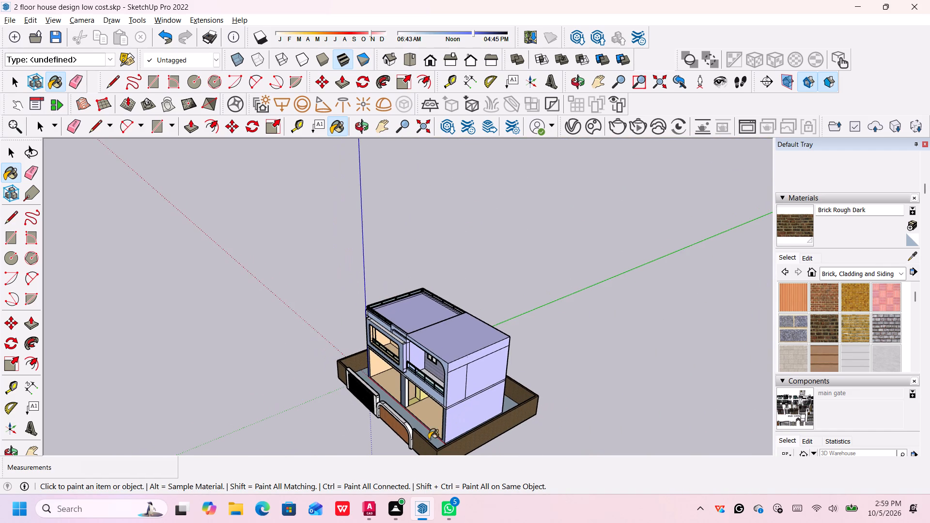
{"action": "middle_click_drag", "start_coordinate": [410, 440], "coordinate": [570, 417]}
{"action": "middle_click", "coordinate": [570, 417]}
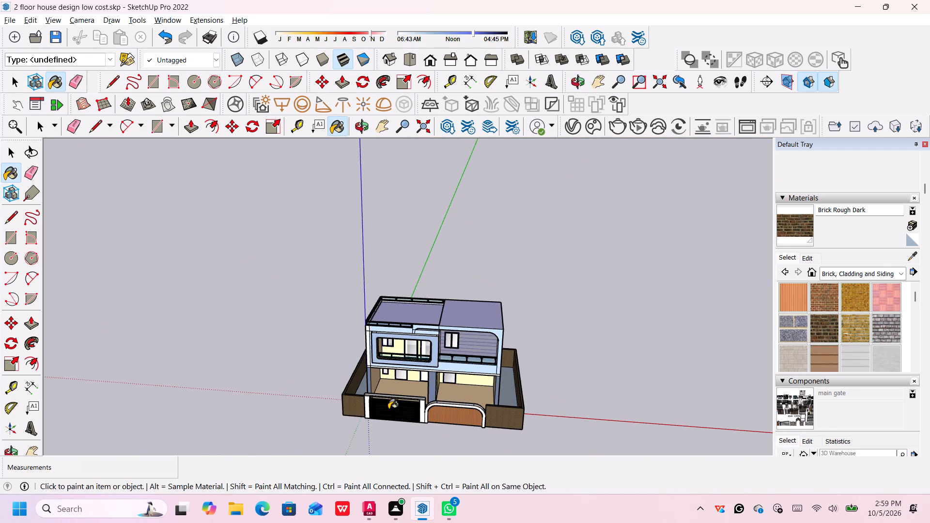
{"action": "middle_click_drag", "start_coordinate": [388, 410], "coordinate": [480, 433]}
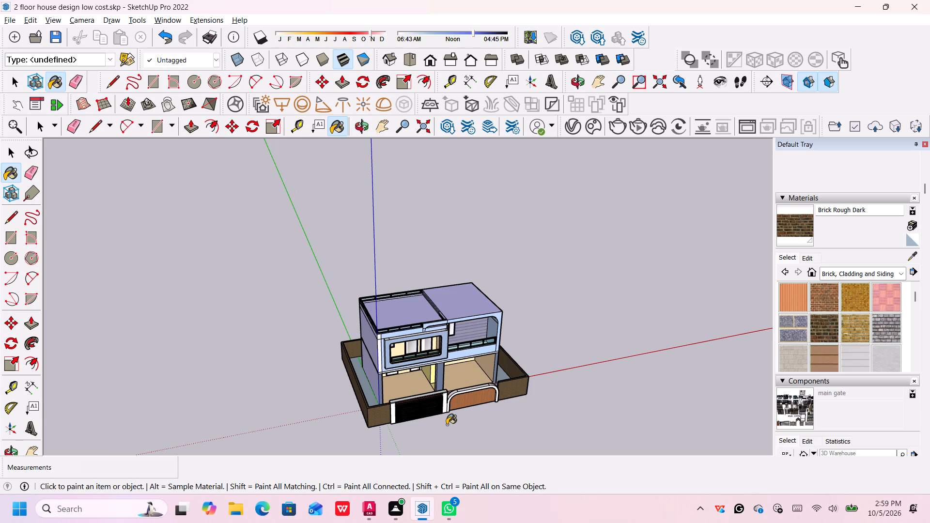
{"action": "scroll", "coordinate": [838, 365], "scroll_direction": "down", "scroll_amount": 2}
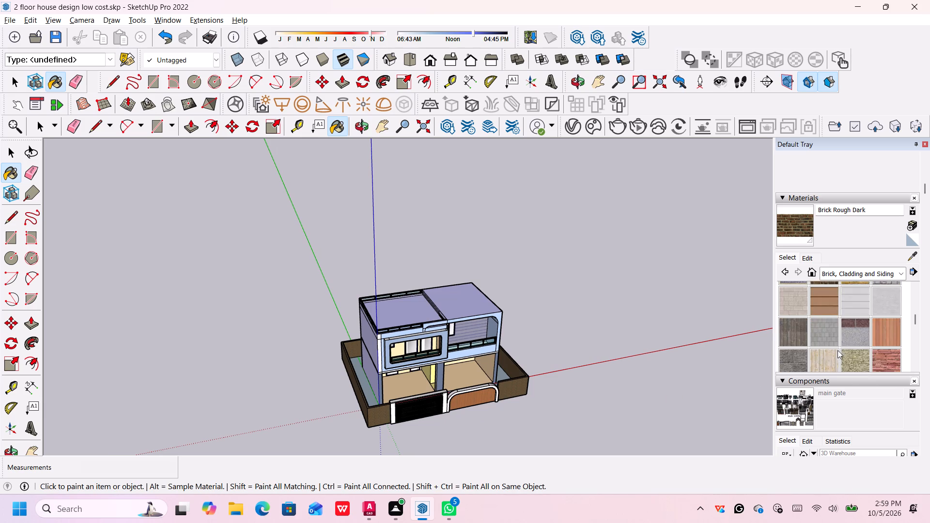
{"action": "scroll", "coordinate": [819, 401], "scroll_direction": "down", "scroll_amount": 2}
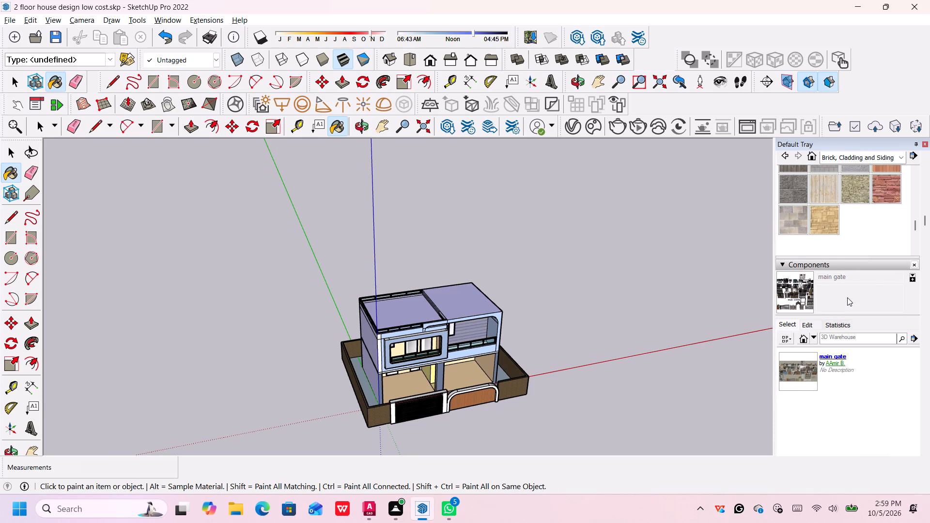
{"action": "scroll", "coordinate": [847, 297], "scroll_direction": "up", "scroll_amount": 4}
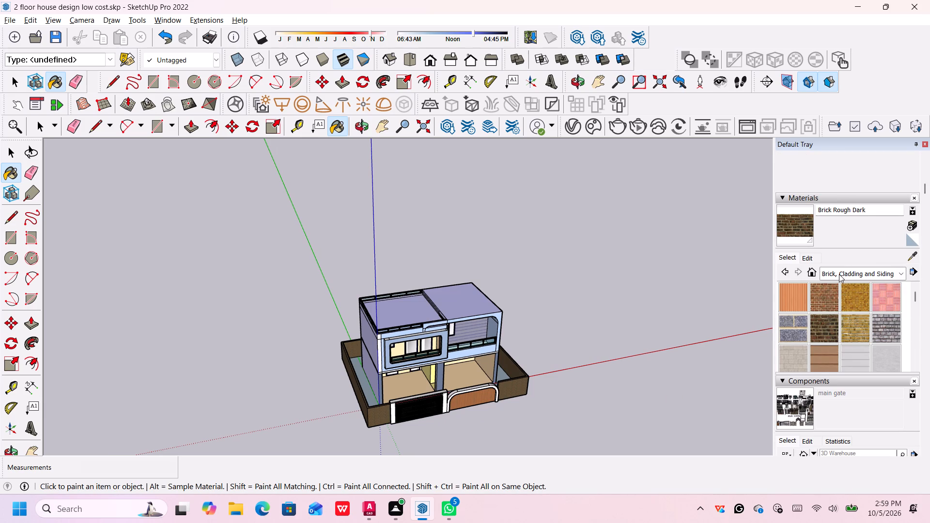
{"action": "scroll", "coordinate": [839, 274], "scroll_direction": "up", "scroll_amount": 1}
{"action": "scroll", "coordinate": [843, 314], "scroll_direction": "down", "scroll_amount": 3}
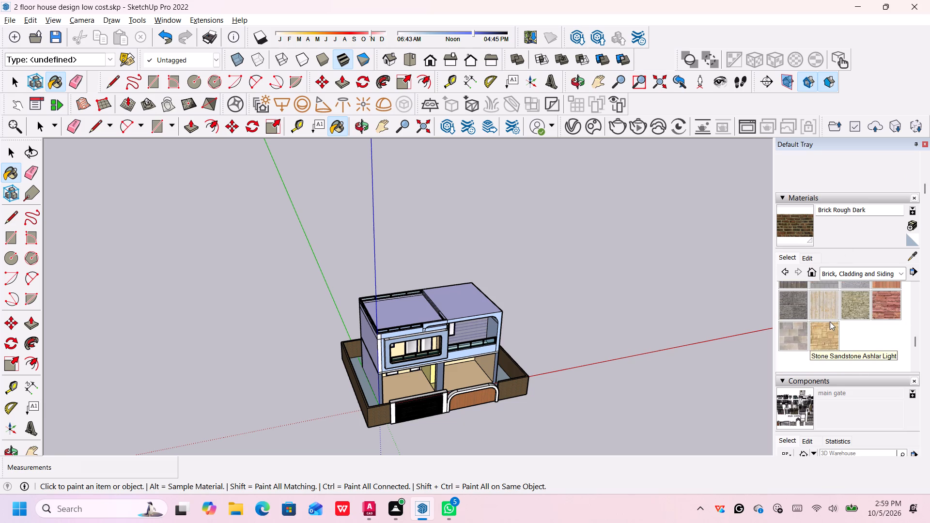
{"action": "scroll", "coordinate": [830, 322], "scroll_direction": "up", "scroll_amount": 4}
{"action": "scroll", "coordinate": [841, 326], "scroll_direction": "down", "scroll_amount": 2}
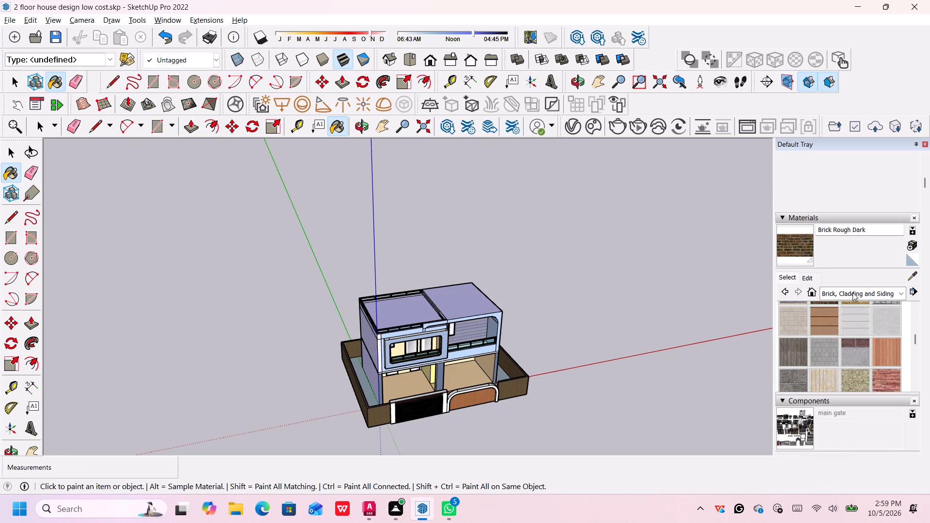
{"action": "left_click", "coordinate": [855, 290]}
{"action": "left_click", "coordinate": [854, 294]}
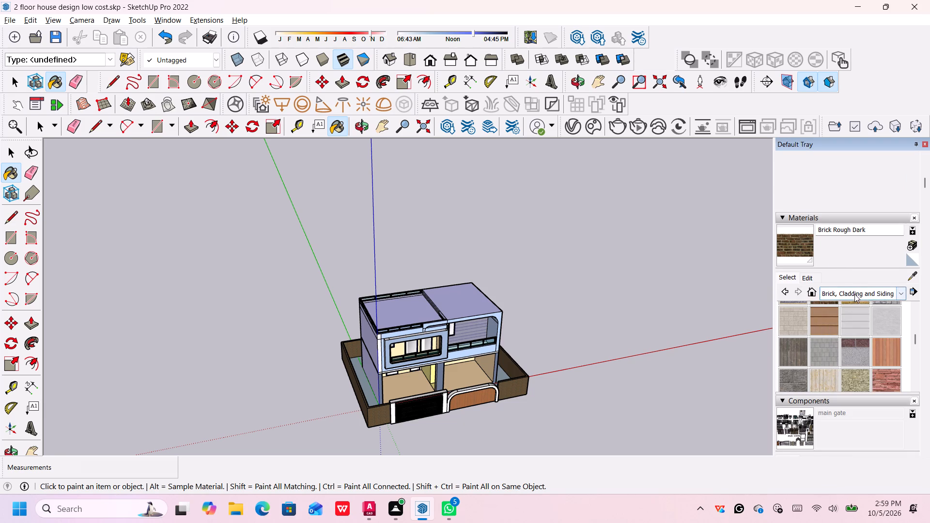
{"action": "scroll", "coordinate": [831, 402], "scroll_direction": "down", "scroll_amount": 8}
{"action": "scroll", "coordinate": [840, 388], "scroll_direction": "up", "scroll_amount": 7}
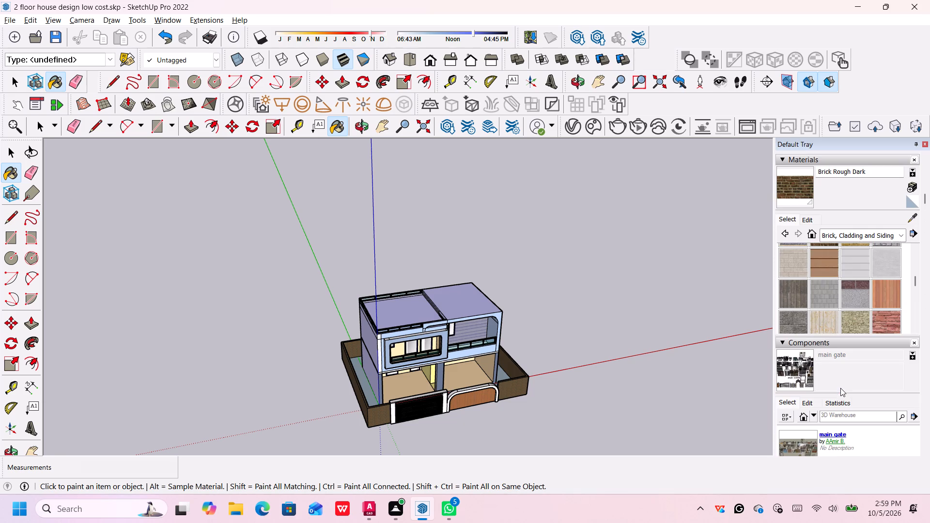
{"action": "scroll", "coordinate": [820, 341], "scroll_direction": "up", "scroll_amount": 2}
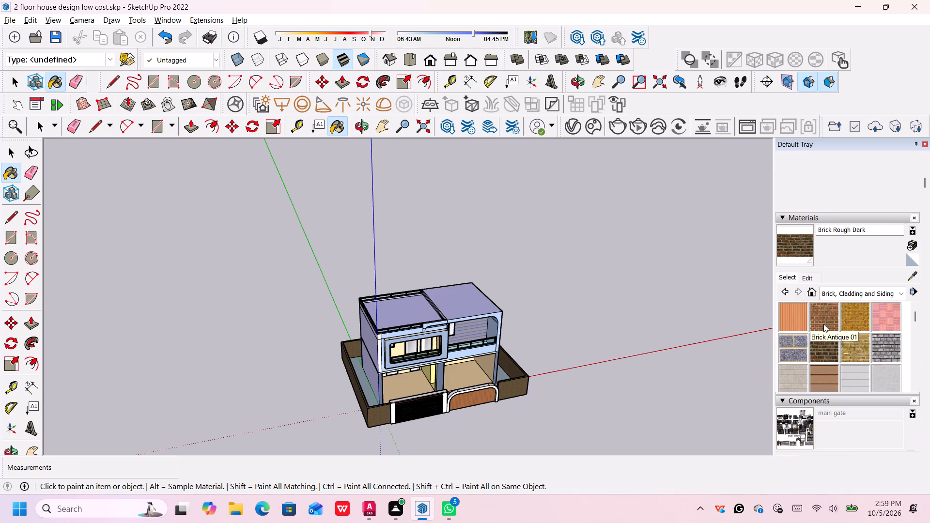
Open the Brick Rough Dark material for editing and raise its colour brightness slightly.
{"action": "scroll", "coordinate": [823, 324], "scroll_direction": "up", "scroll_amount": 1}
{"action": "left_click", "coordinate": [804, 336]}
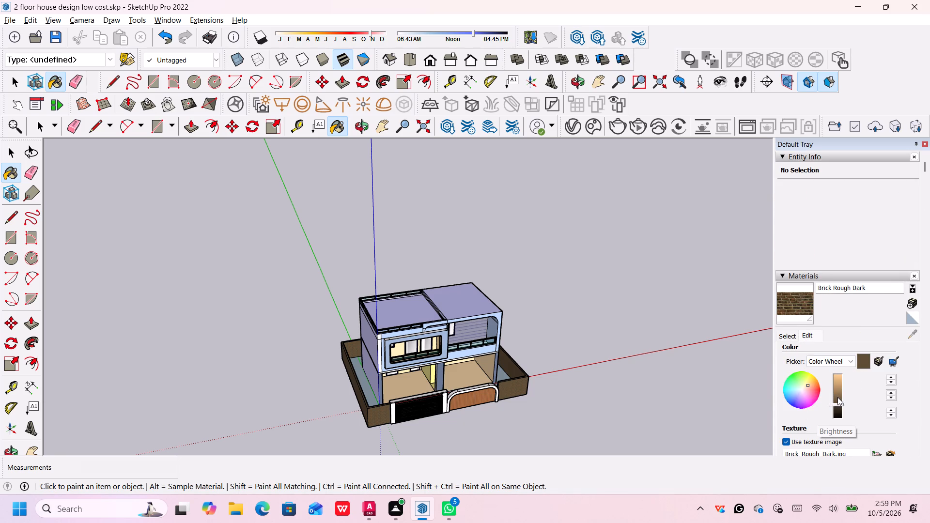
{"action": "left_click", "coordinate": [837, 397]}
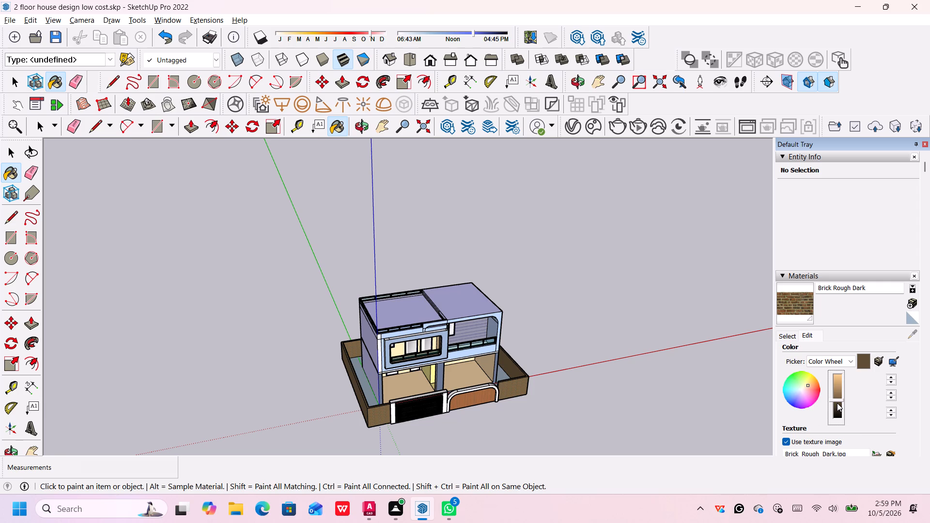
{"action": "left_click", "coordinate": [837, 403]}
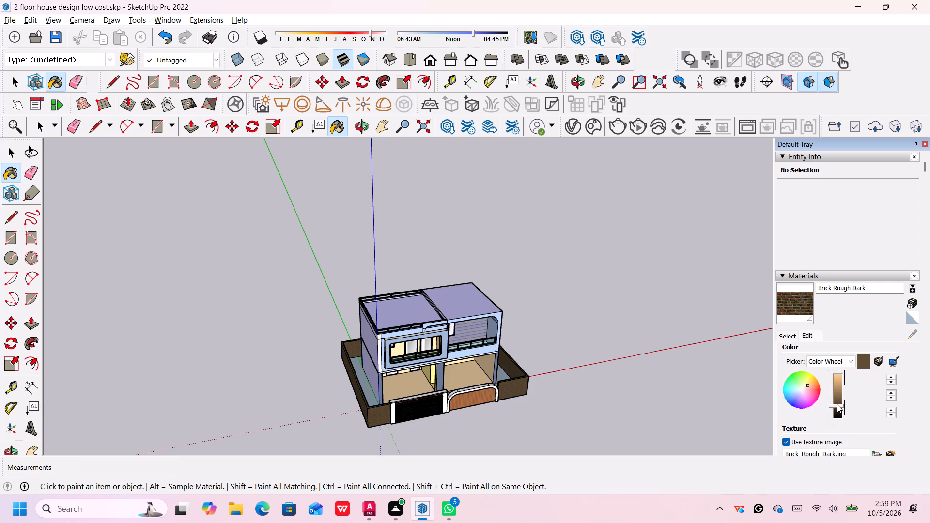
{"action": "left_click", "coordinate": [838, 398]}
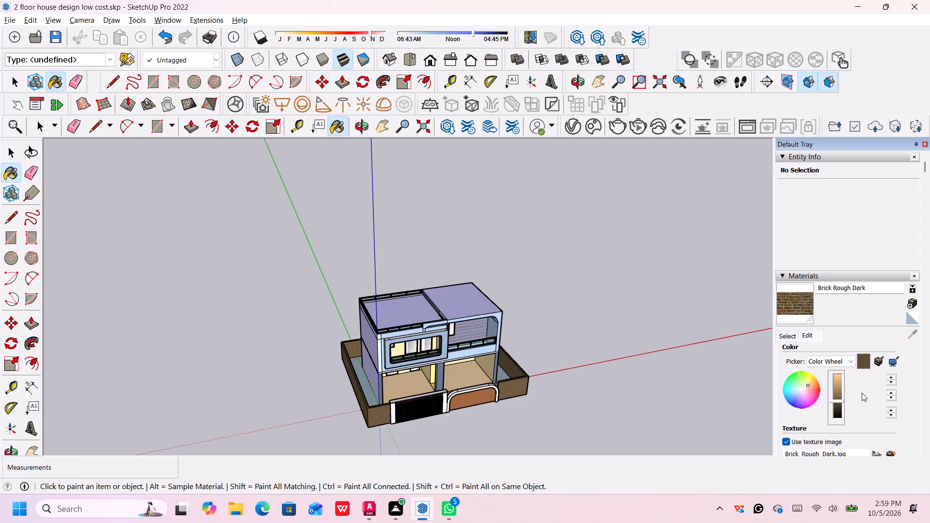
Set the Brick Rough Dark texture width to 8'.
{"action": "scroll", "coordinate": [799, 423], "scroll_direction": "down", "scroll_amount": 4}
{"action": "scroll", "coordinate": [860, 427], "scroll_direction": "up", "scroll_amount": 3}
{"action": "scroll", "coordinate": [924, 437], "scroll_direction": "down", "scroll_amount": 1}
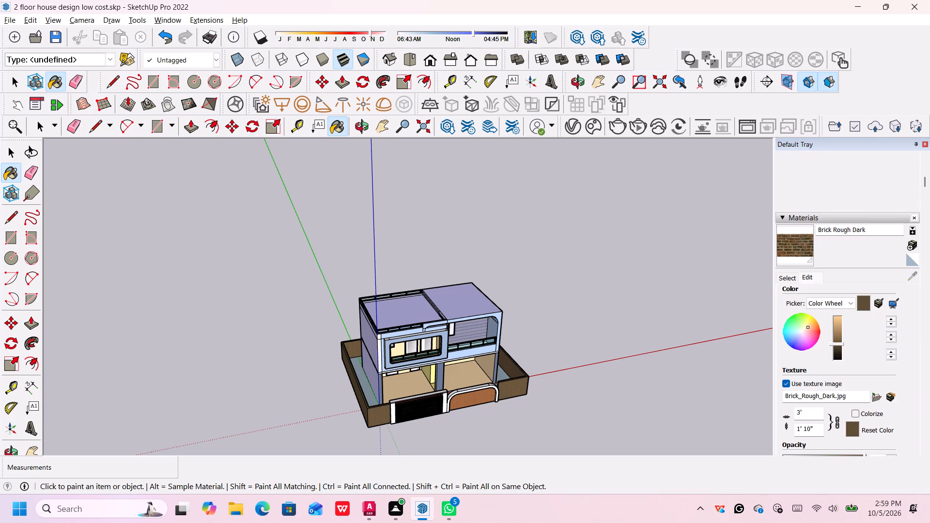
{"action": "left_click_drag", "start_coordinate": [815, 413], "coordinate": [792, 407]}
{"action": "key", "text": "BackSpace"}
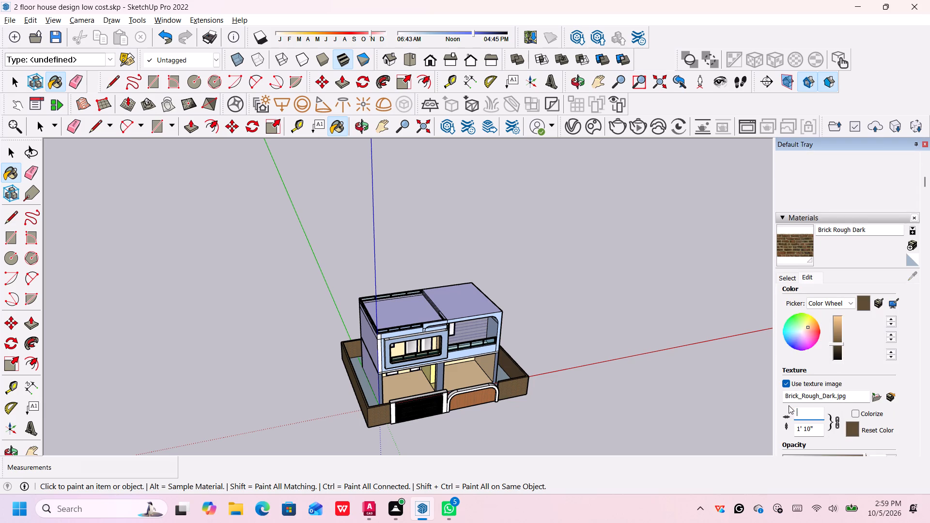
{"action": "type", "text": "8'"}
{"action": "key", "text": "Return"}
Shift the Brick Rough Dark material's colour to a muted purplish red while viewing the house front.
{"action": "middle_click_drag", "start_coordinate": [530, 449], "coordinate": [526, 415]}
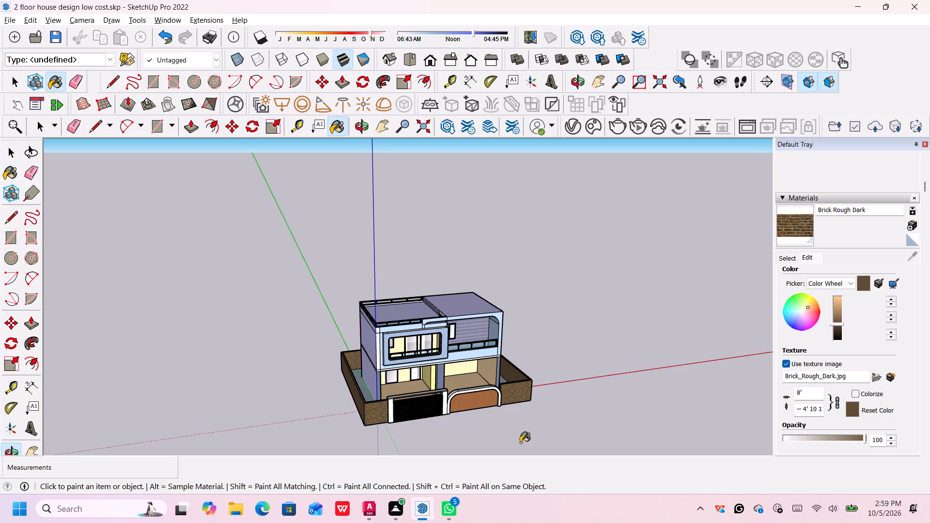
{"action": "middle_click_drag", "start_coordinate": [489, 433], "coordinate": [509, 304]}
{"action": "middle_click_drag", "start_coordinate": [506, 307], "coordinate": [427, 338]}
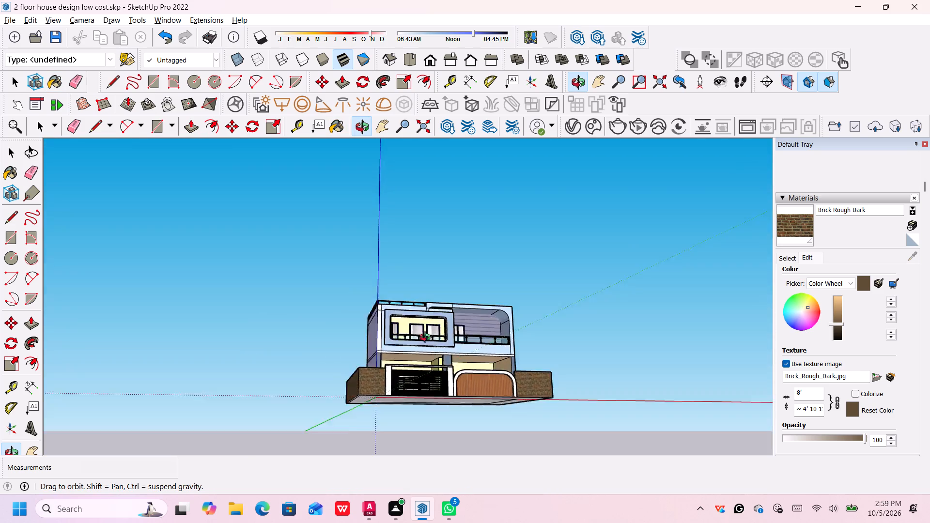
{"action": "middle_click_drag", "start_coordinate": [427, 338], "coordinate": [365, 357]}
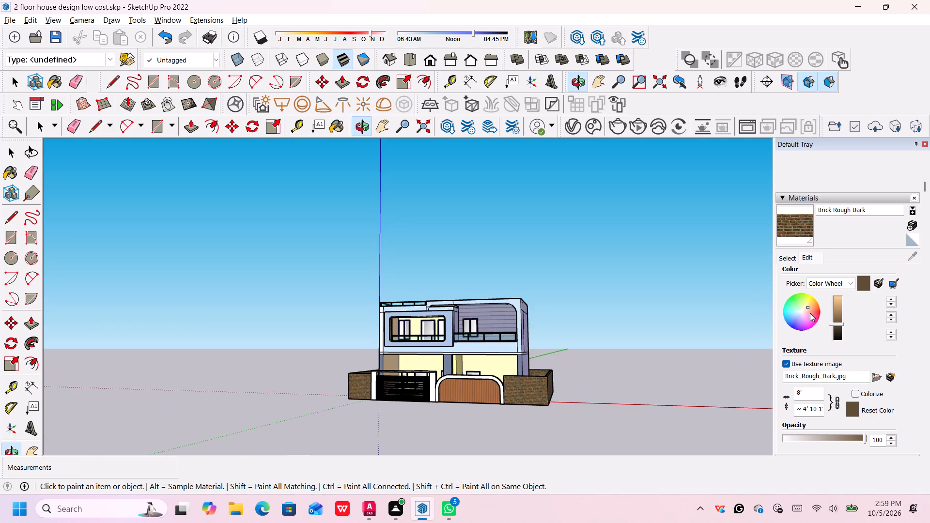
{"action": "left_click", "coordinate": [810, 313]}
{"action": "left_click", "coordinate": [809, 309]}
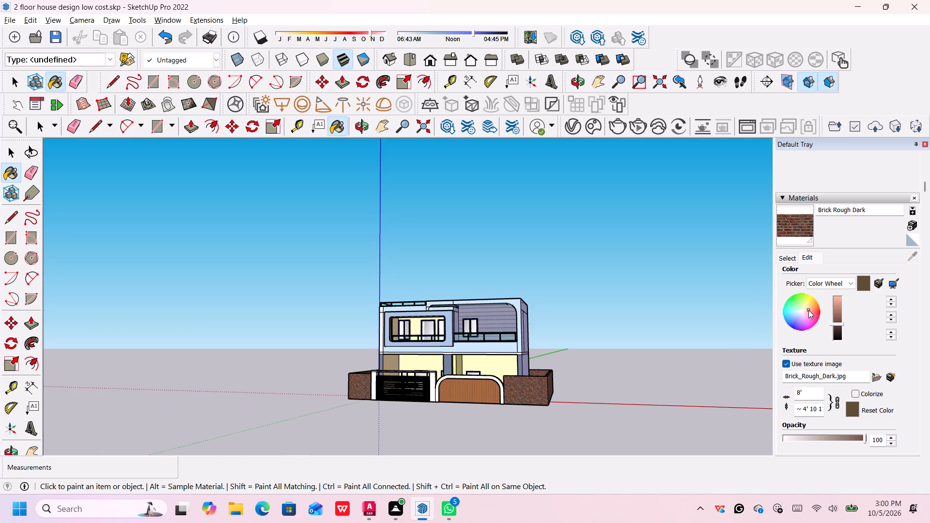
{"action": "left_click", "coordinate": [811, 314]}
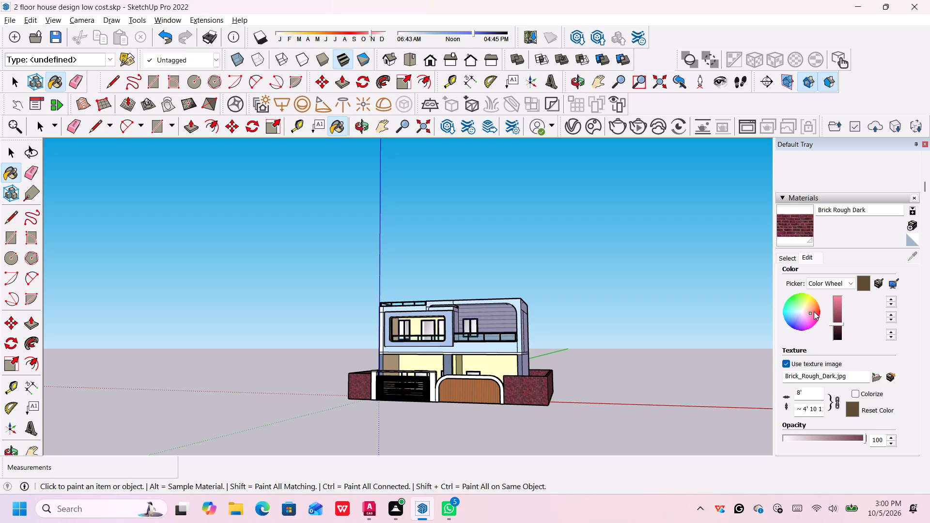
{"action": "left_click", "coordinate": [808, 311]}
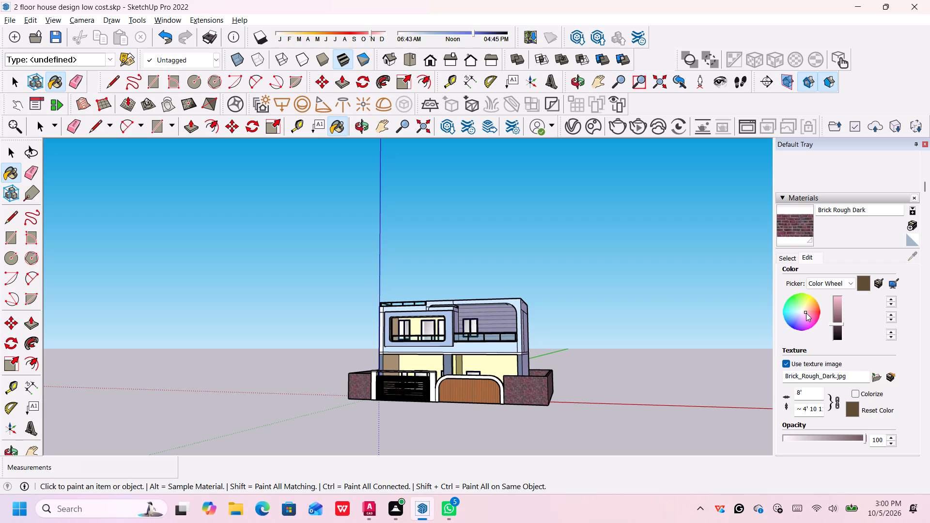
Set the Brick Rough Dark texture width to 10', viewing the front boundary walls up close.
{"action": "scroll", "coordinate": [517, 393], "scroll_direction": "up", "scroll_amount": 16}
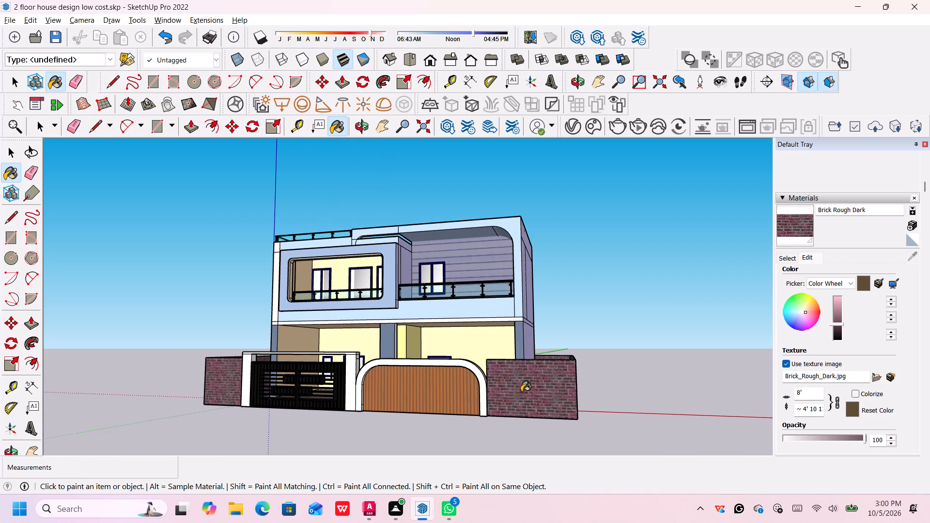
{"action": "scroll", "coordinate": [521, 392], "scroll_direction": "up", "scroll_amount": 2}
{"action": "middle_click_drag", "start_coordinate": [436, 410], "coordinate": [513, 415]}
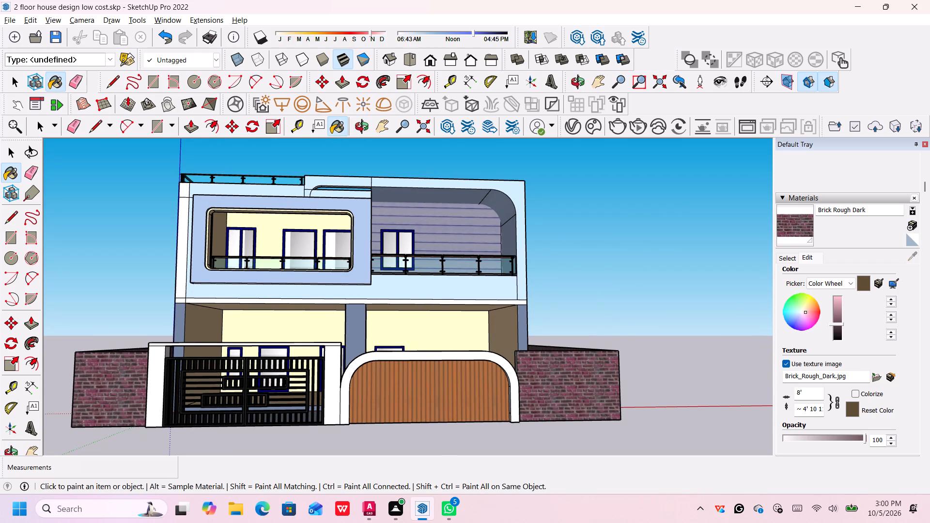
{"action": "left_click_drag", "start_coordinate": [807, 393], "coordinate": [792, 393]}
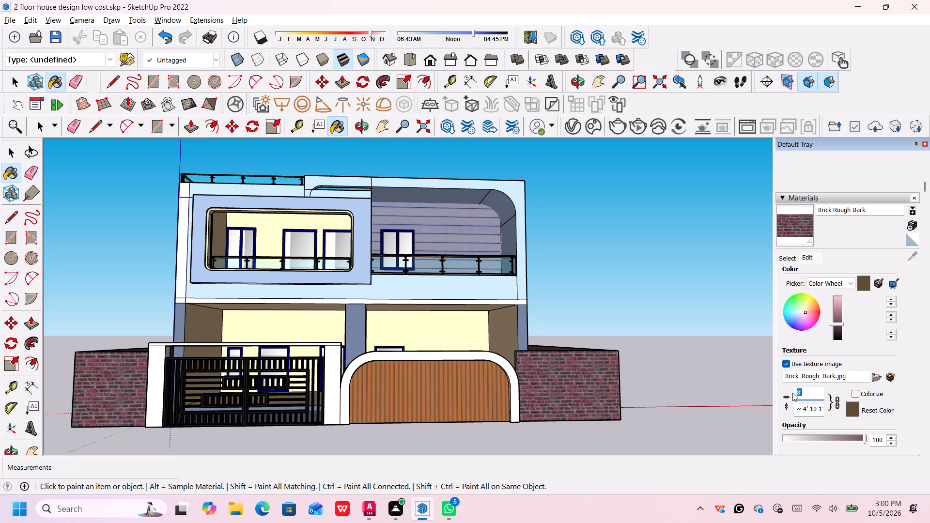
{"action": "key", "text": "BackSpace"}
{"action": "type", "text": "10'"}
{"action": "key", "text": "Return"}
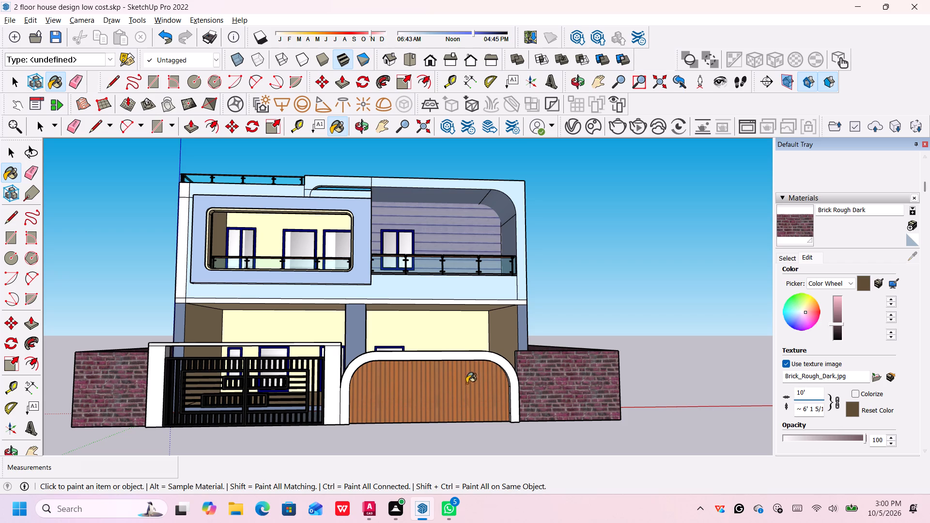
Examine the rescaled brick finish on the boundary walls and gated front entrance from several angles and distances, and leave the Paint Bucket tool.
{"action": "middle_click_drag", "start_coordinate": [571, 296], "coordinate": [566, 322]}
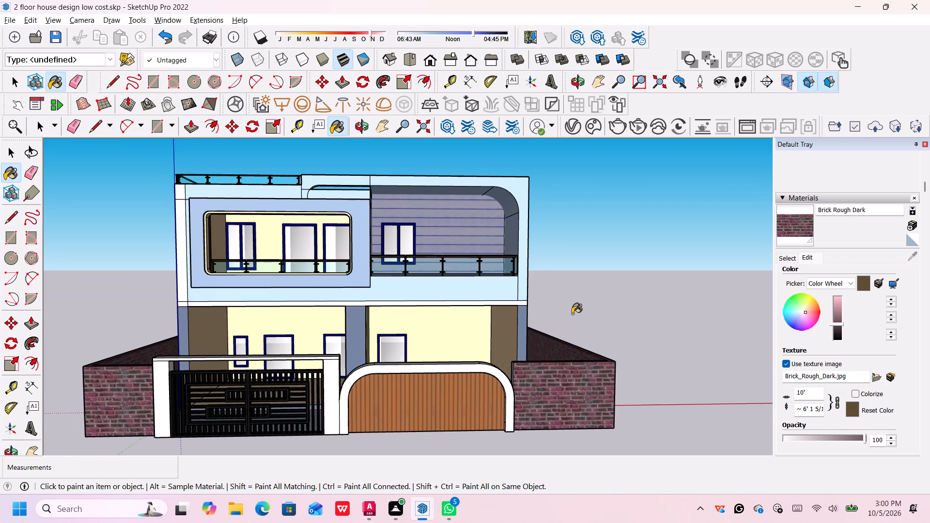
{"action": "scroll", "coordinate": [572, 314], "scroll_direction": "down", "scroll_amount": 3}
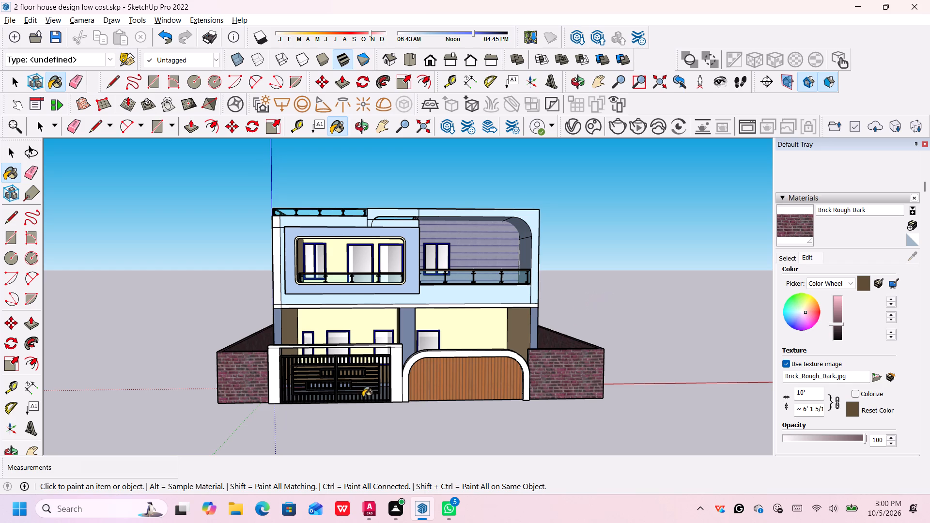
{"action": "middle_click_drag", "start_coordinate": [434, 418], "coordinate": [480, 415]}
{"action": "scroll", "coordinate": [464, 394], "scroll_direction": "up", "scroll_amount": 2}
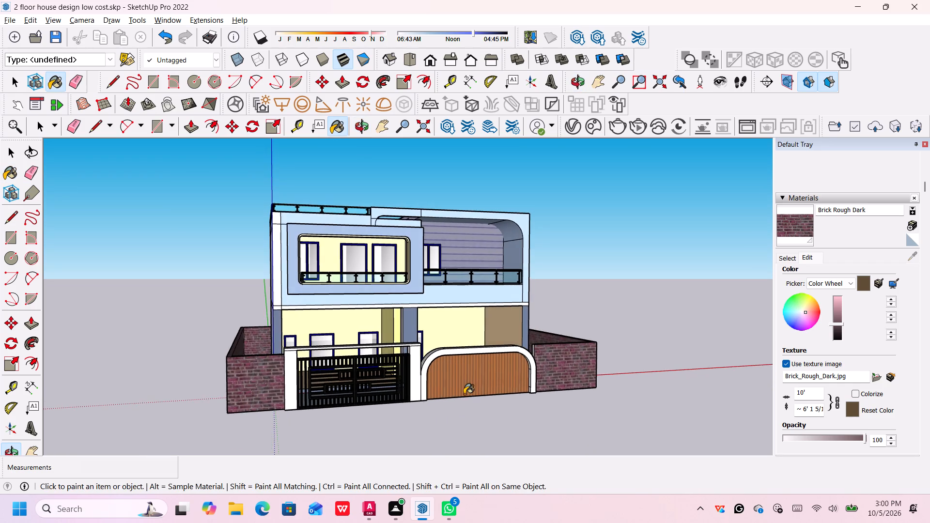
{"action": "scroll", "coordinate": [464, 394], "scroll_direction": "up", "scroll_amount": 3}
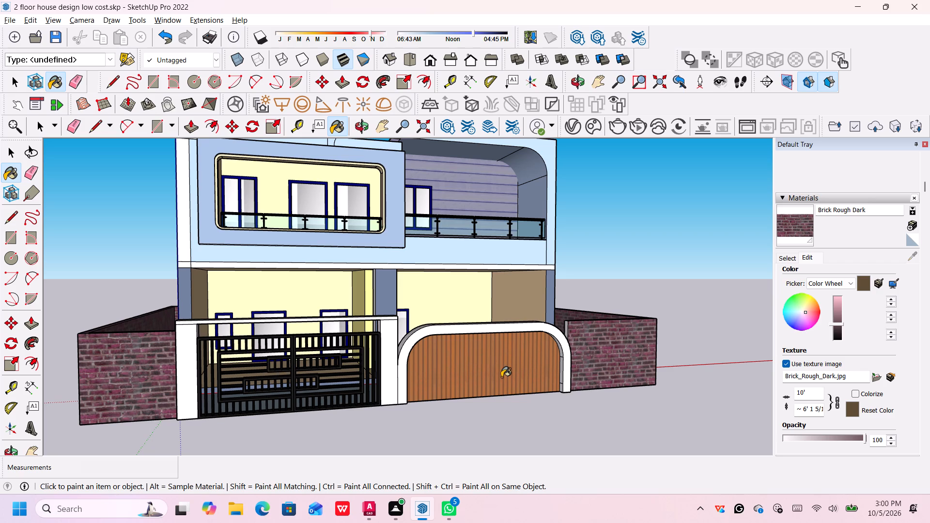
{"action": "middle_click_drag", "start_coordinate": [695, 329], "coordinate": [626, 357]}
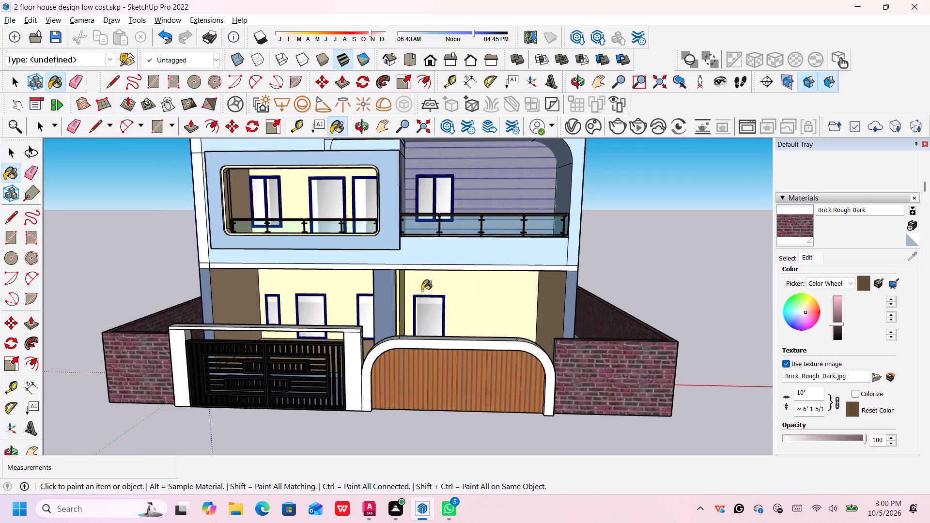
{"action": "middle_click_drag", "start_coordinate": [422, 291], "coordinate": [518, 297]}
{"action": "scroll", "coordinate": [456, 242], "scroll_direction": "down", "scroll_amount": 3}
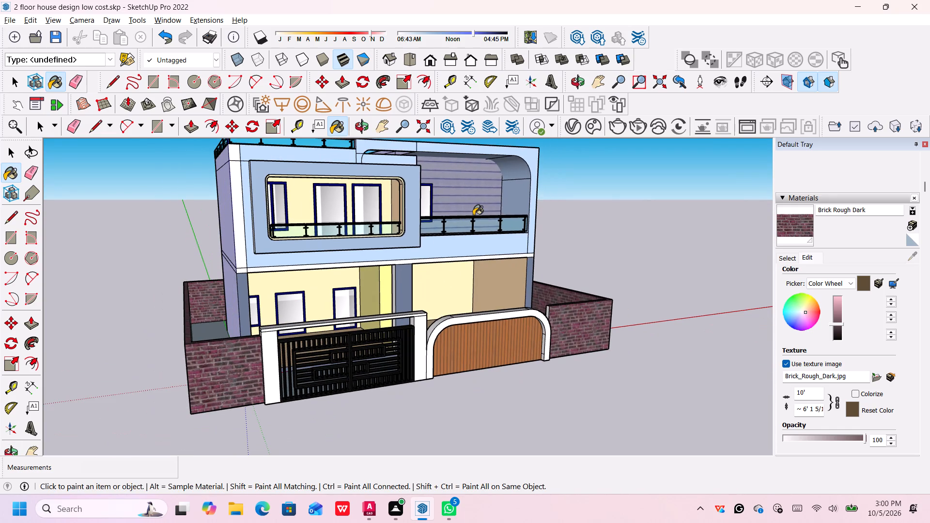
{"action": "key", "text": "space"}
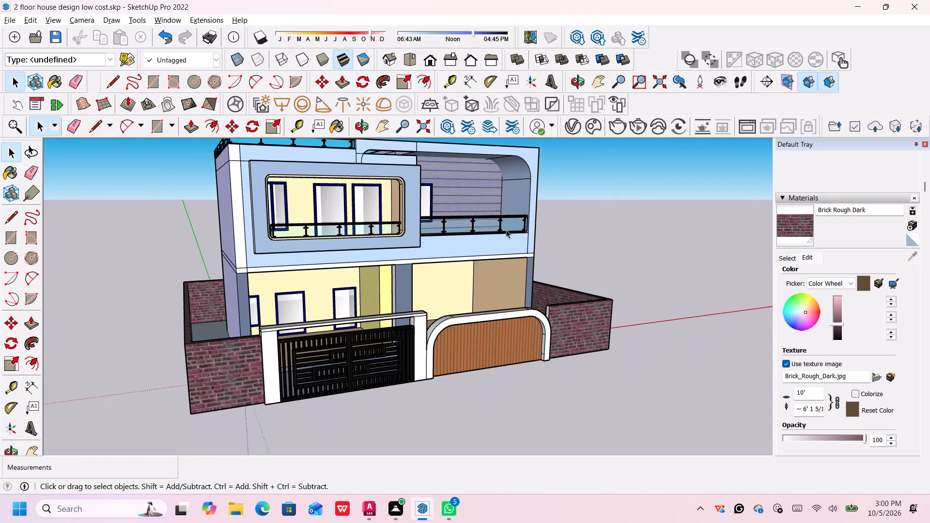
Open the V-Ray Asset Editor to access the scene's materials.
{"action": "left_click", "coordinate": [571, 124]}
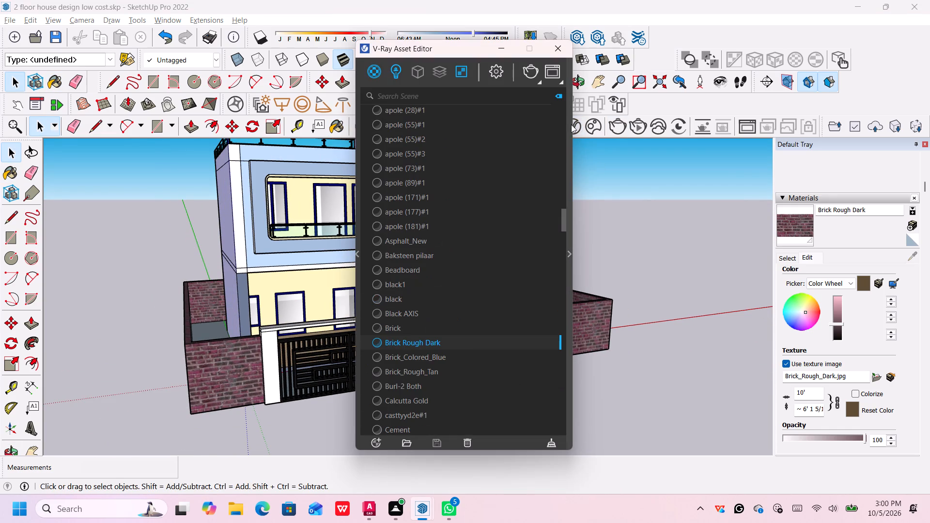
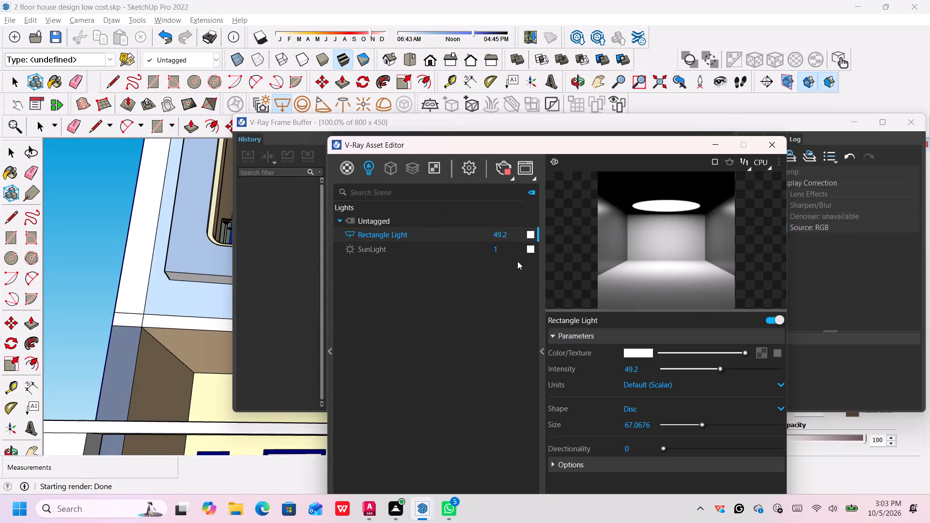
Switch off the SunLight among the scene's V-Ray lights.
{"action": "left_click", "coordinate": [532, 247]}
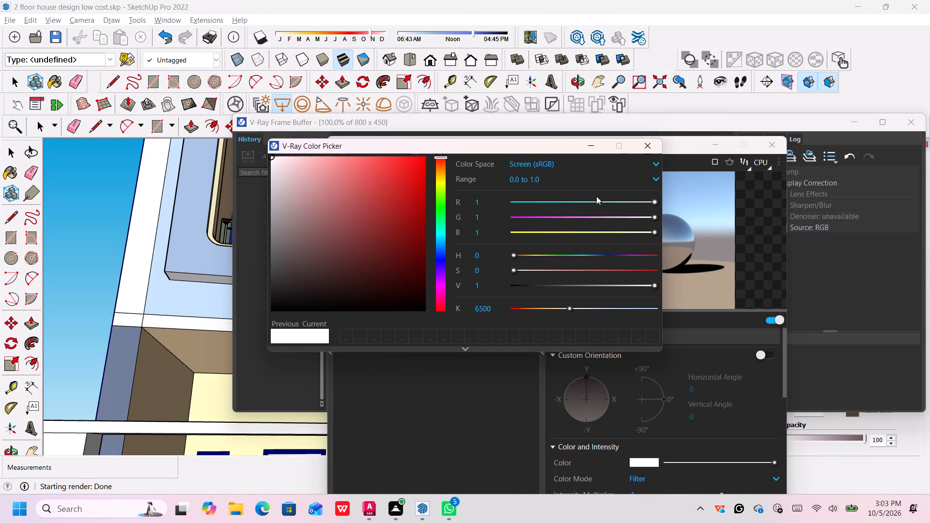
{"action": "left_click", "coordinate": [648, 146]}
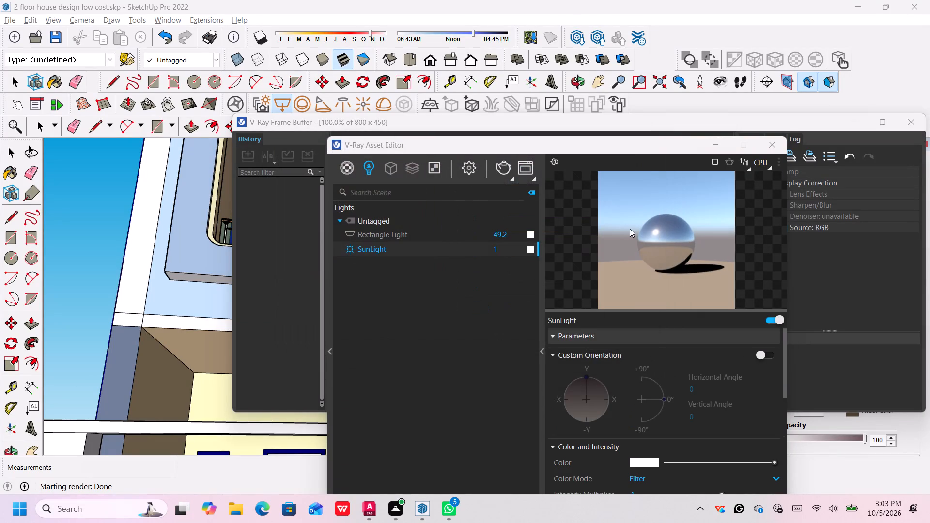
{"action": "scroll", "coordinate": [630, 229], "scroll_direction": "down", "scroll_amount": 3}
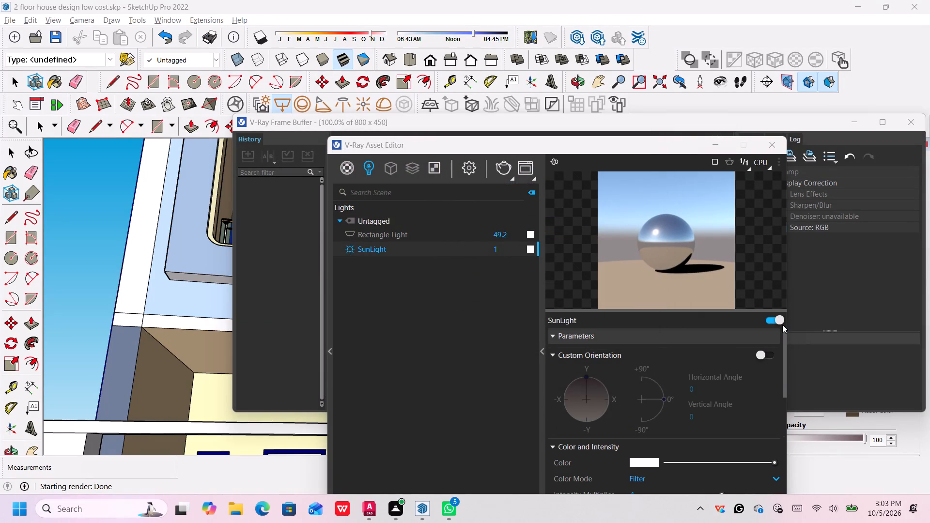
{"action": "left_click", "coordinate": [777, 319]}
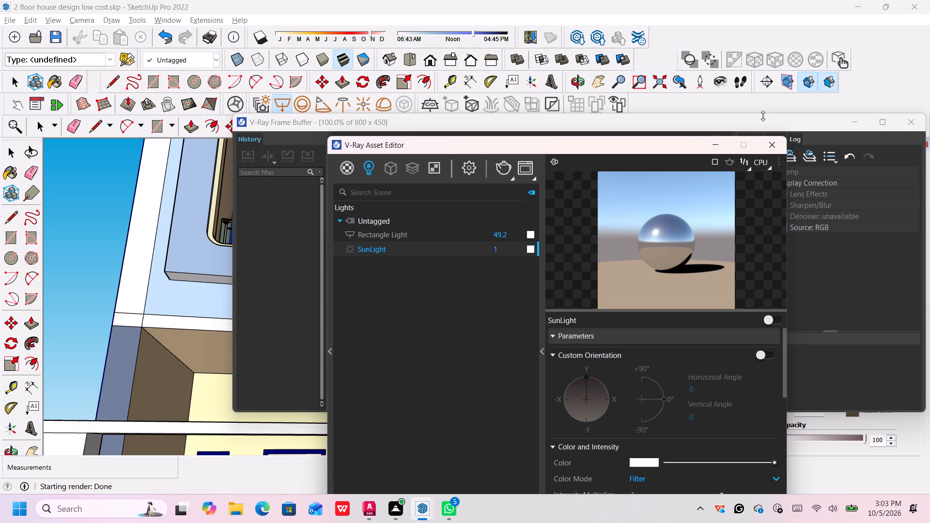
Render the upper balcony view with the Rectangle Light still switched on.
{"action": "left_click", "coordinate": [473, 235]}
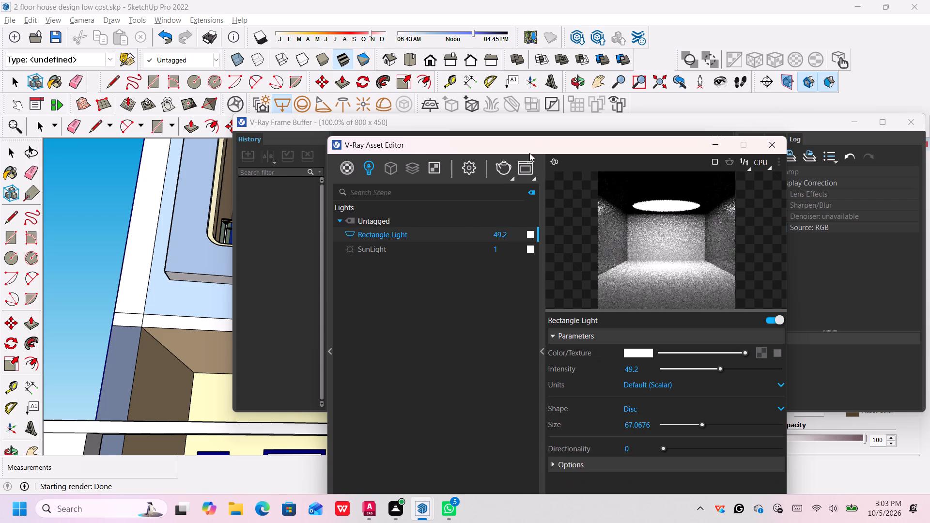
{"action": "left_click", "coordinate": [507, 169]}
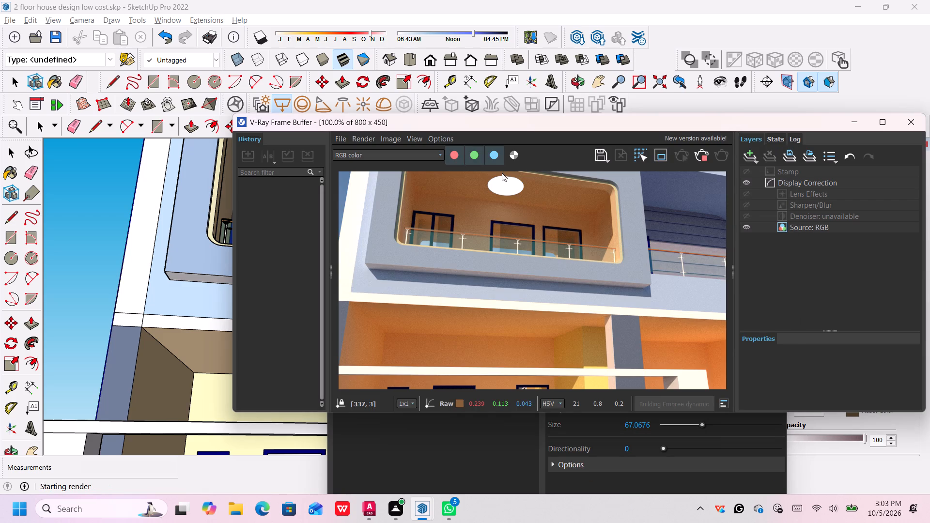
Examine the rendered balcony lighting at several magnifications, and close the V-Ray Frame Buffer and Asset Editor.
{"action": "scroll", "coordinate": [504, 210], "scroll_direction": "up", "scroll_amount": 1}
{"action": "scroll", "coordinate": [500, 217], "scroll_direction": "down", "scroll_amount": 5}
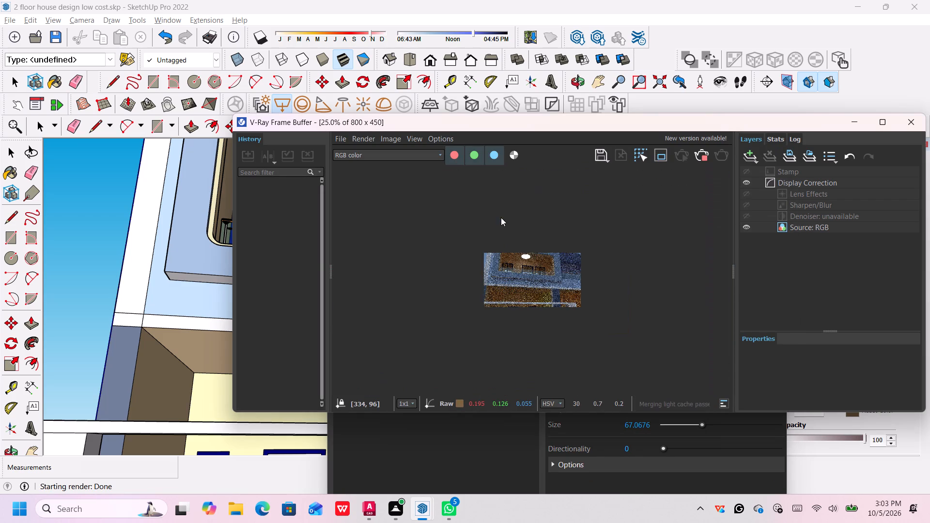
{"action": "scroll", "coordinate": [524, 241], "scroll_direction": "up", "scroll_amount": 6}
{"action": "scroll", "coordinate": [525, 242], "scroll_direction": "down", "scroll_amount": 5}
{"action": "scroll", "coordinate": [528, 253], "scroll_direction": "up", "scroll_amount": 2}
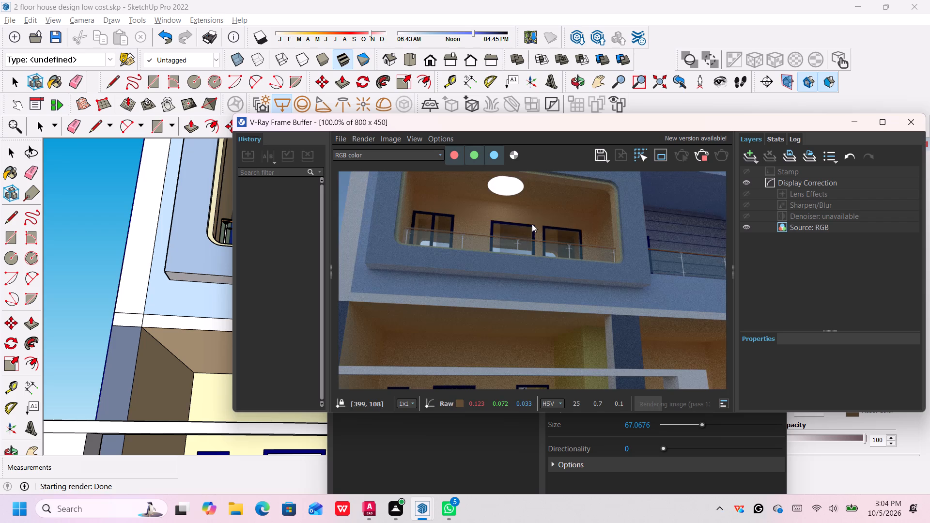
{"action": "scroll", "coordinate": [540, 170], "scroll_direction": "up", "scroll_amount": 1}
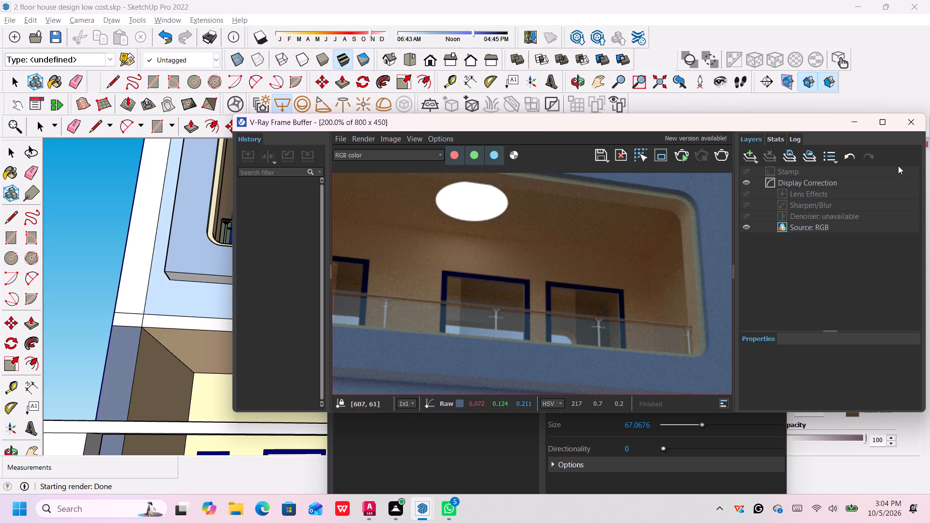
{"action": "left_click", "coordinate": [915, 120]}
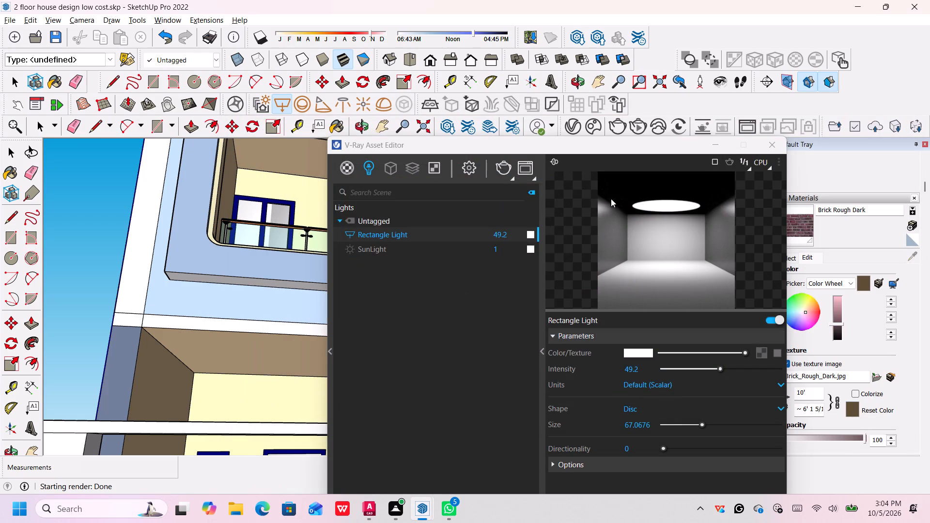
{"action": "left_click", "coordinate": [781, 143]}
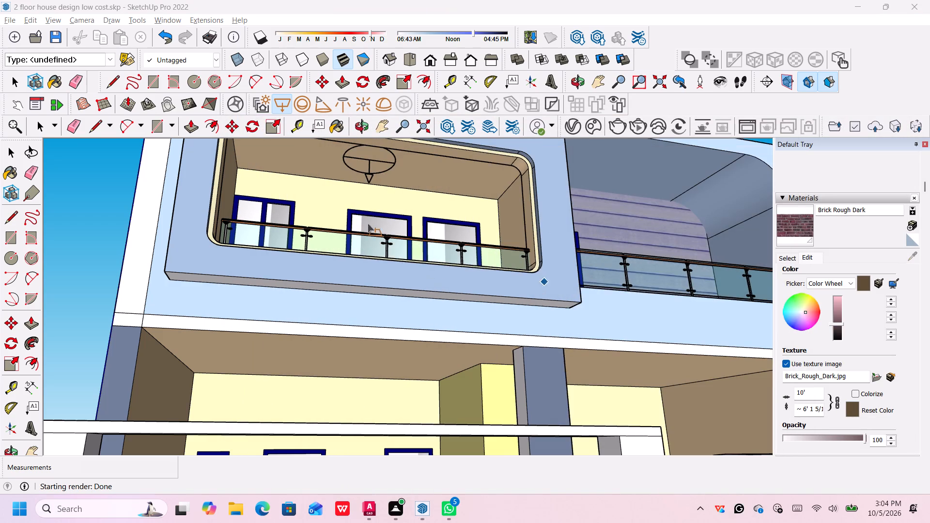
Examine the upper balcony's windows and back wall up close from several angles, and leave the rectangle light tool.
{"action": "scroll", "coordinate": [351, 168], "scroll_direction": "up", "scroll_amount": 3}
{"action": "middle_click_drag", "start_coordinate": [384, 209], "coordinate": [427, 267]}
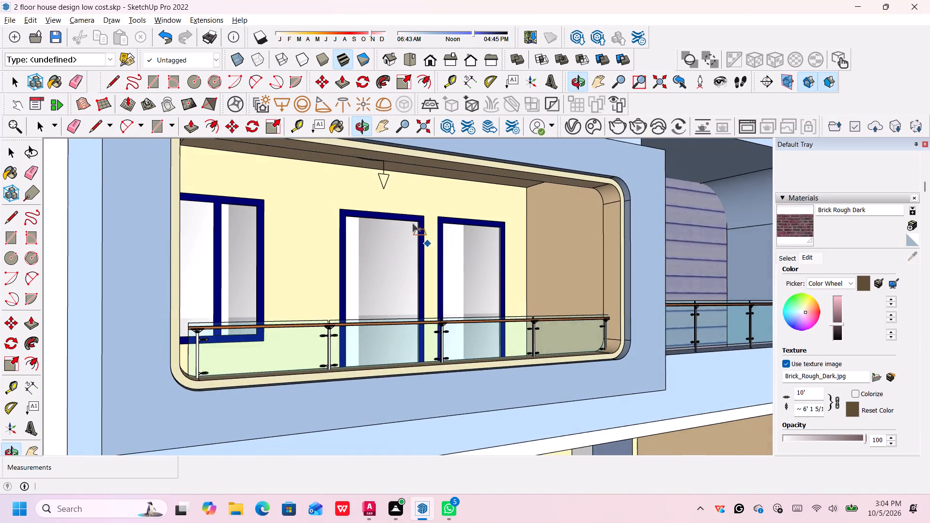
{"action": "scroll", "coordinate": [367, 179], "scroll_direction": "up", "scroll_amount": 1}
{"action": "scroll", "coordinate": [380, 303], "scroll_direction": "up", "scroll_amount": 5}
{"action": "middle_click_drag", "start_coordinate": [443, 335], "coordinate": [432, 355]}
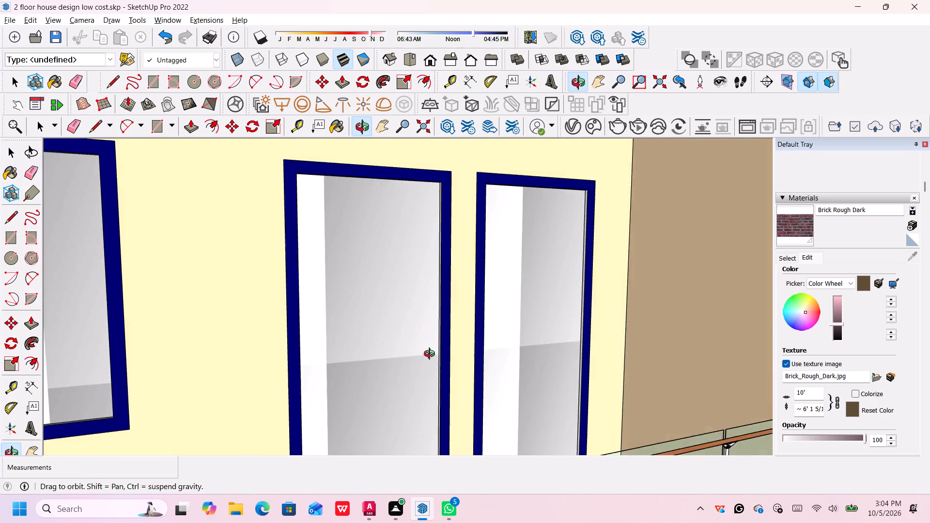
{"action": "middle_click_drag", "start_coordinate": [432, 355], "coordinate": [237, 347]}
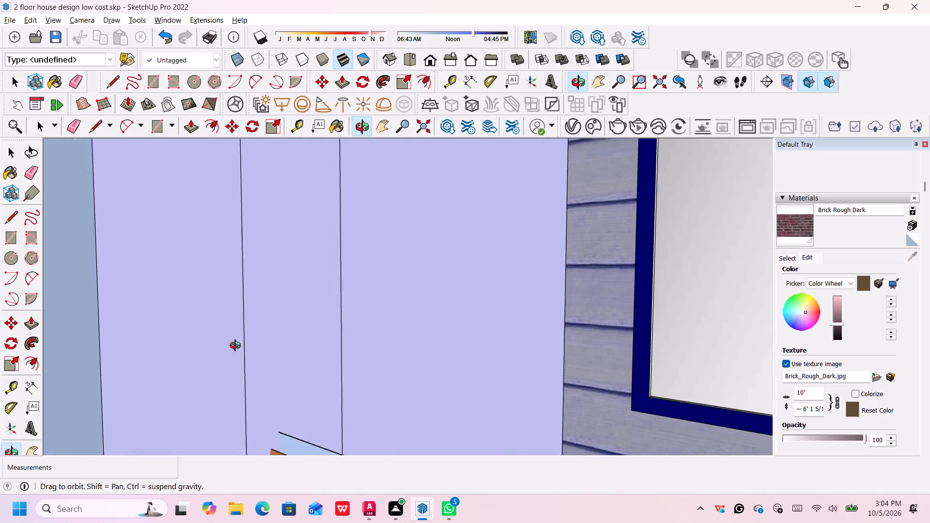
{"action": "middle_click_drag", "start_coordinate": [237, 347], "coordinate": [320, 350]}
{"action": "scroll", "coordinate": [493, 382], "scroll_direction": "down", "scroll_amount": 1}
{"action": "scroll", "coordinate": [530, 400], "scroll_direction": "up", "scroll_amount": 2}
{"action": "scroll", "coordinate": [527, 382], "scroll_direction": "down", "scroll_amount": 1}
{"action": "scroll", "coordinate": [559, 440], "scroll_direction": "up", "scroll_amount": 1}
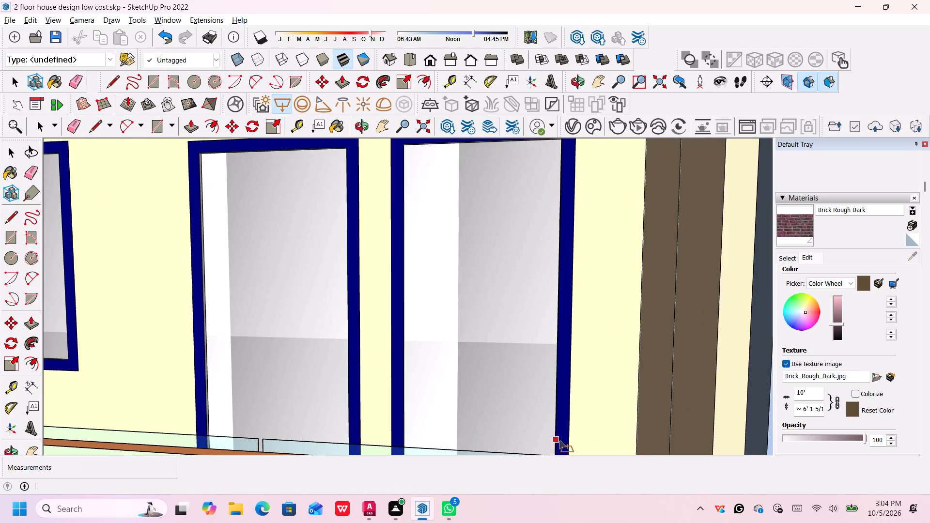
{"action": "scroll", "coordinate": [559, 440], "scroll_direction": "up", "scroll_amount": 2}
{"action": "middle_click_drag", "start_coordinate": [593, 464], "coordinate": [510, 443]}
{"action": "middle_click", "coordinate": [510, 443]}
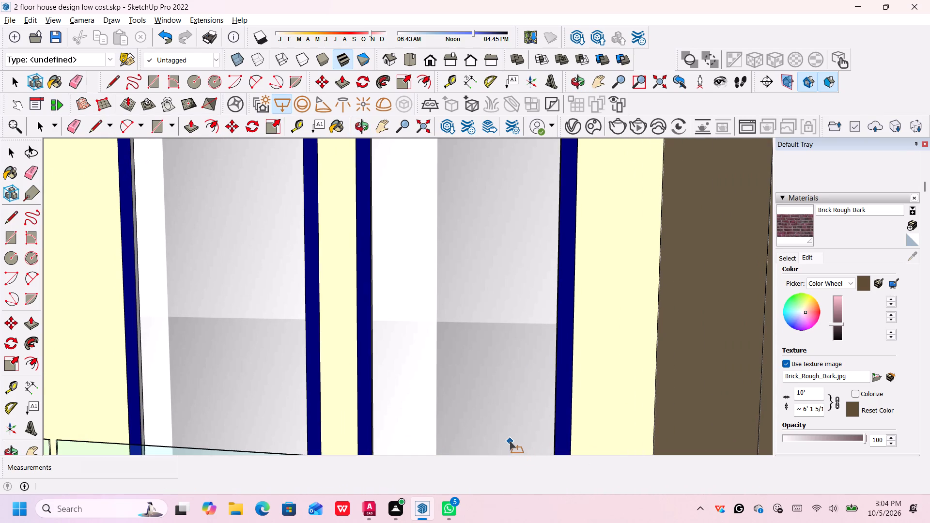
{"action": "key", "text": "space"}
{"action": "scroll", "coordinate": [577, 386], "scroll_direction": "down", "scroll_amount": 3}
{"action": "middle_click_drag", "start_coordinate": [587, 398], "coordinate": [564, 422]}
{"action": "scroll", "coordinate": [582, 401], "scroll_direction": "down", "scroll_amount": 1}
{"action": "scroll", "coordinate": [547, 431], "scroll_direction": "up", "scroll_amount": 3}
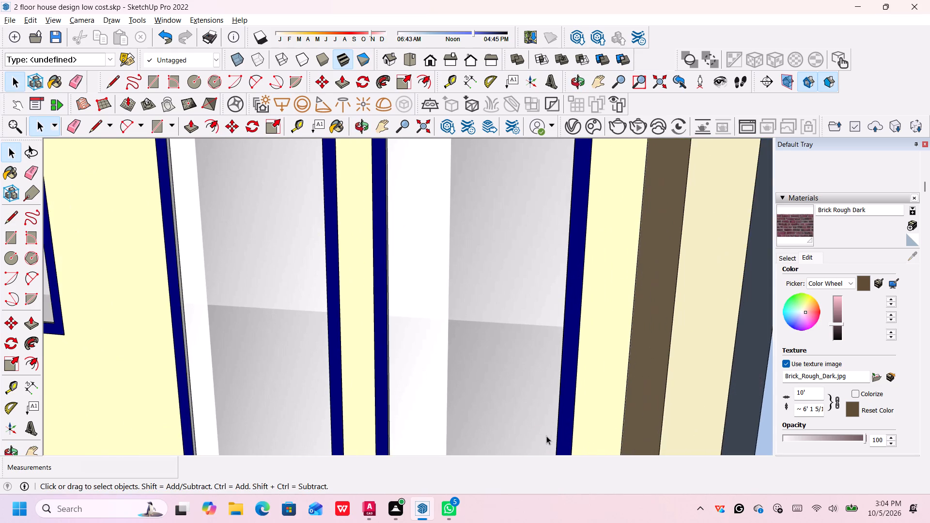
Examine the balcony opening's side frame, side wall and the neighbouring railed balcony from several angles and distances.
{"action": "middle_click_drag", "start_coordinate": [543, 436], "coordinate": [514, 436]}
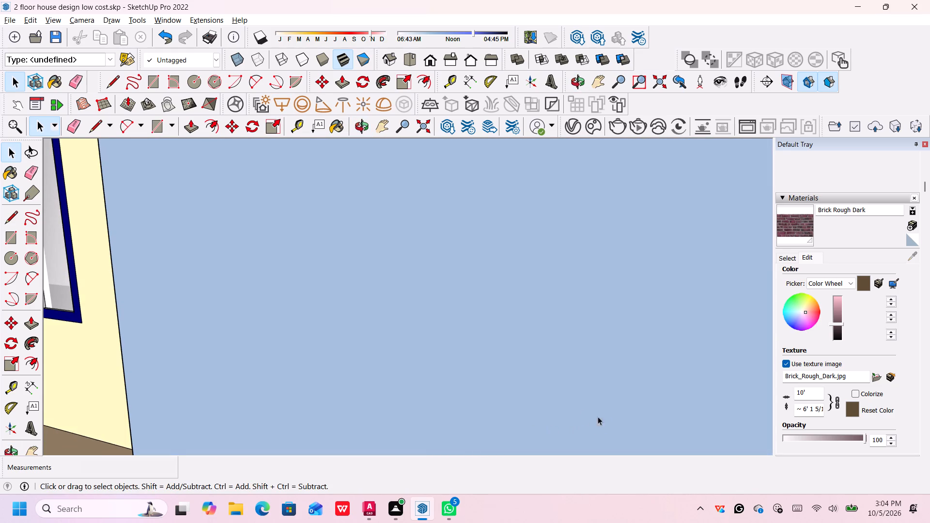
{"action": "scroll", "coordinate": [174, 322], "scroll_direction": "up", "scroll_amount": 1}
{"action": "middle_click_drag", "start_coordinate": [254, 345], "coordinate": [428, 364]}
{"action": "middle_click", "coordinate": [449, 364]}
{"action": "scroll", "coordinate": [442, 362], "scroll_direction": "down", "scroll_amount": 4}
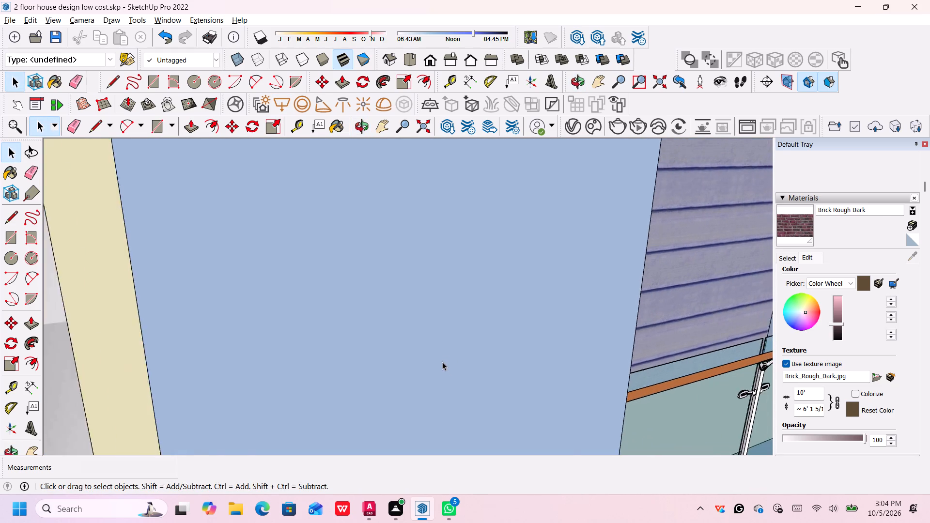
{"action": "scroll", "coordinate": [442, 362], "scroll_direction": "down", "scroll_amount": 8}
{"action": "scroll", "coordinate": [158, 326], "scroll_direction": "down", "scroll_amount": 5}
{"action": "scroll", "coordinate": [235, 342], "scroll_direction": "down", "scroll_amount": 7}
{"action": "scroll", "coordinate": [257, 334], "scroll_direction": "up", "scroll_amount": 1}
{"action": "scroll", "coordinate": [257, 335], "scroll_direction": "down", "scroll_amount": 8}
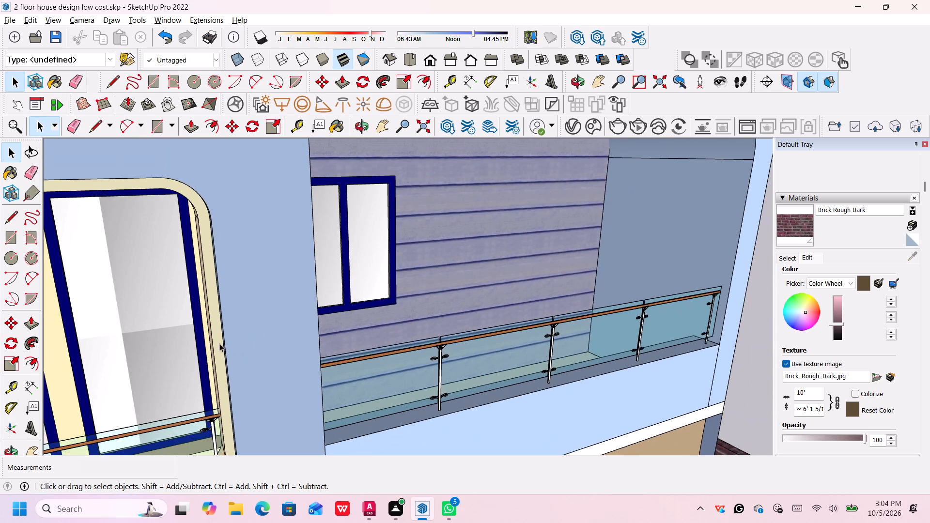
{"action": "scroll", "coordinate": [176, 367], "scroll_direction": "up", "scroll_amount": 5}
{"action": "scroll", "coordinate": [227, 383], "scroll_direction": "down", "scroll_amount": 1}
{"action": "scroll", "coordinate": [242, 402], "scroll_direction": "up", "scroll_amount": 3}
{"action": "middle_click_drag", "start_coordinate": [261, 405], "coordinate": [270, 400]}
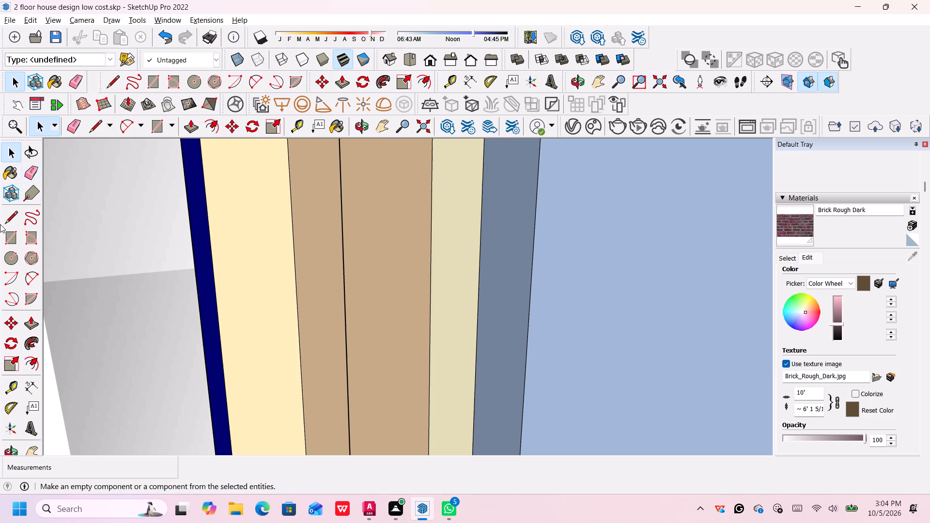
{"action": "left_click", "coordinate": [31, 453]}
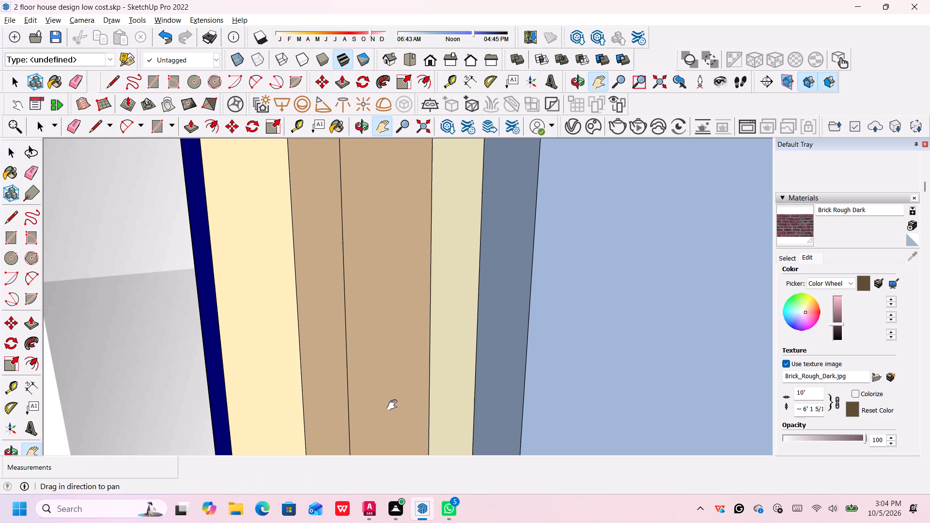
{"action": "left_click_drag", "start_coordinate": [469, 398], "coordinate": [330, 328]}
{"action": "left_click_drag", "start_coordinate": [243, 278], "coordinate": [245, 283]}
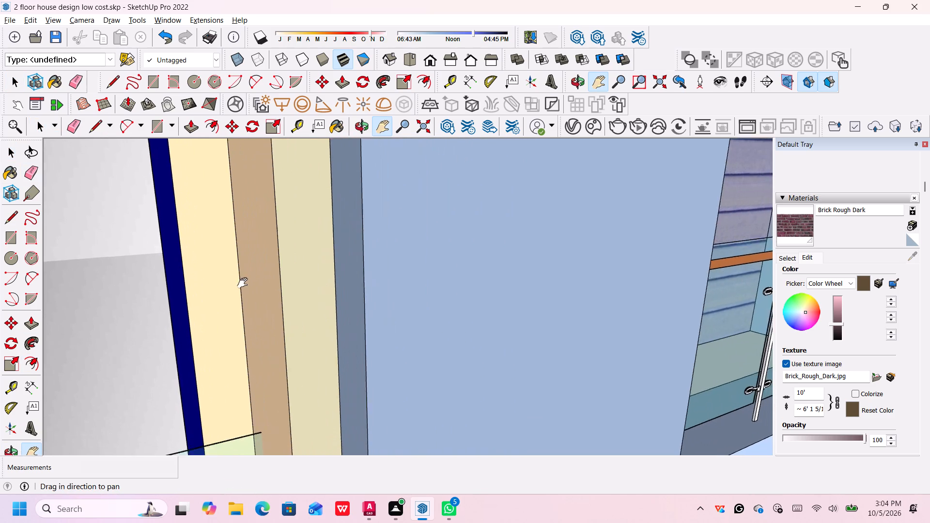
{"action": "left_click_drag", "start_coordinate": [245, 283], "coordinate": [441, 338]}
{"action": "left_click_drag", "start_coordinate": [346, 338], "coordinate": [362, 332]}
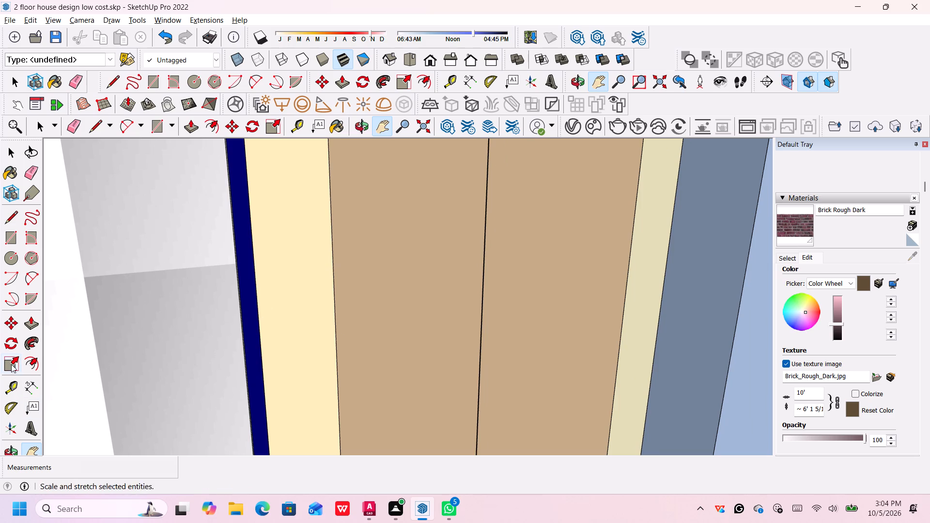
{"action": "scroll", "coordinate": [27, 391], "scroll_direction": "down", "scroll_amount": 5}
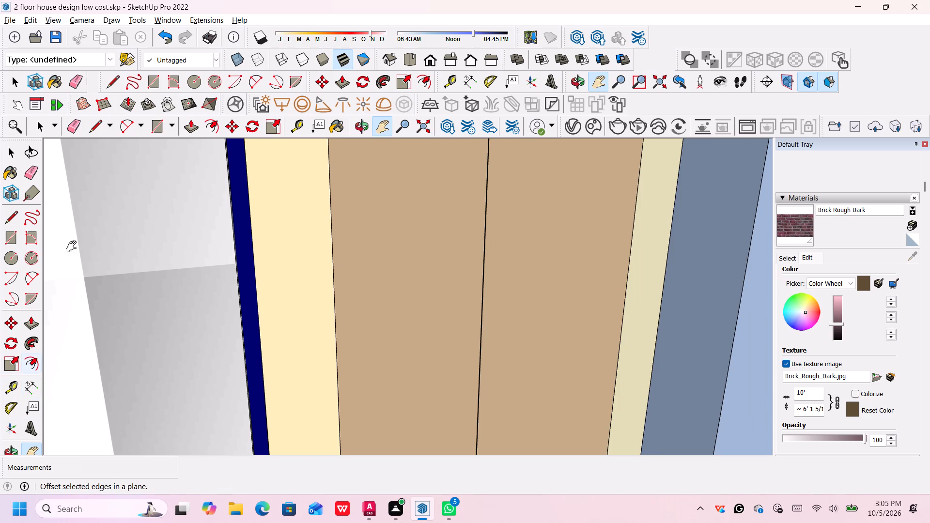
Position the camera inside the upper balcony and look around to bring the disc-shaped ceiling light and windows into view.
{"action": "left_click", "coordinate": [698, 86]}
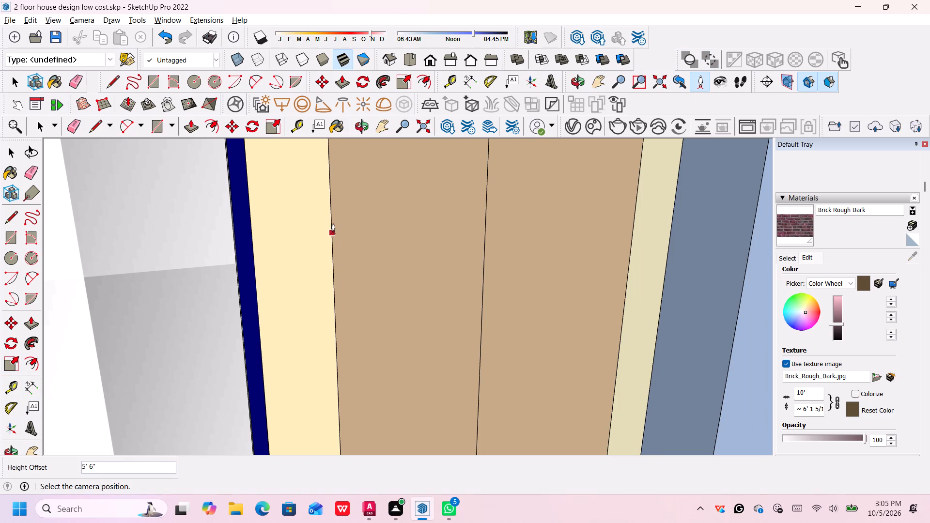
{"action": "left_click", "coordinate": [333, 233]}
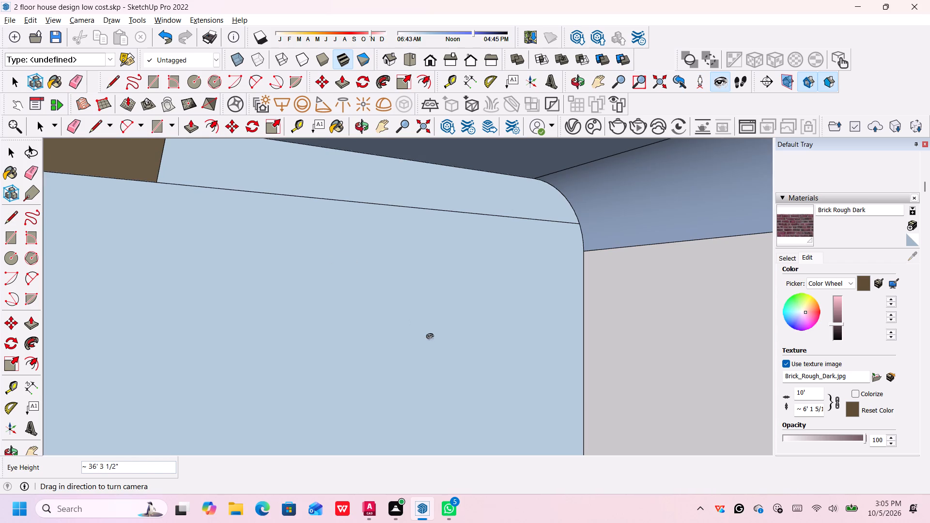
{"action": "scroll", "coordinate": [634, 317], "scroll_direction": "down", "scroll_amount": 12}
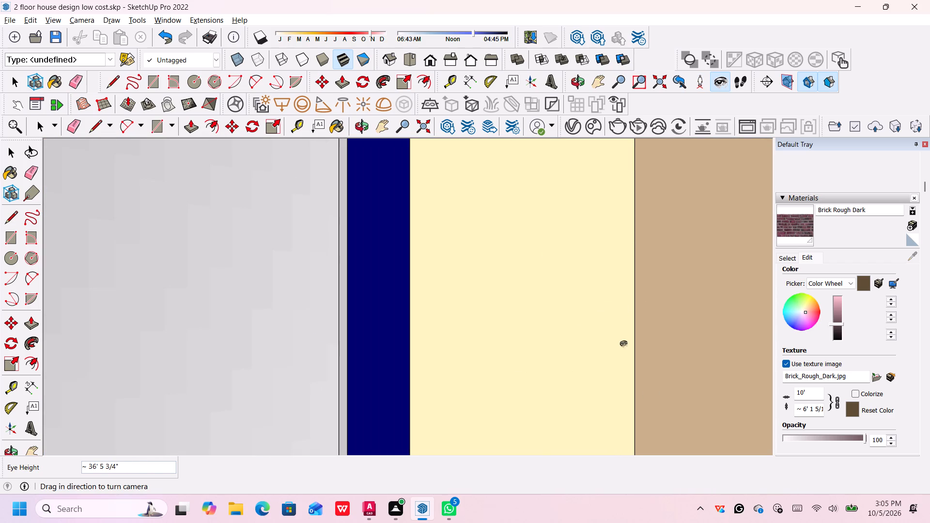
{"action": "left_click_drag", "start_coordinate": [666, 378], "coordinate": [850, 403]}
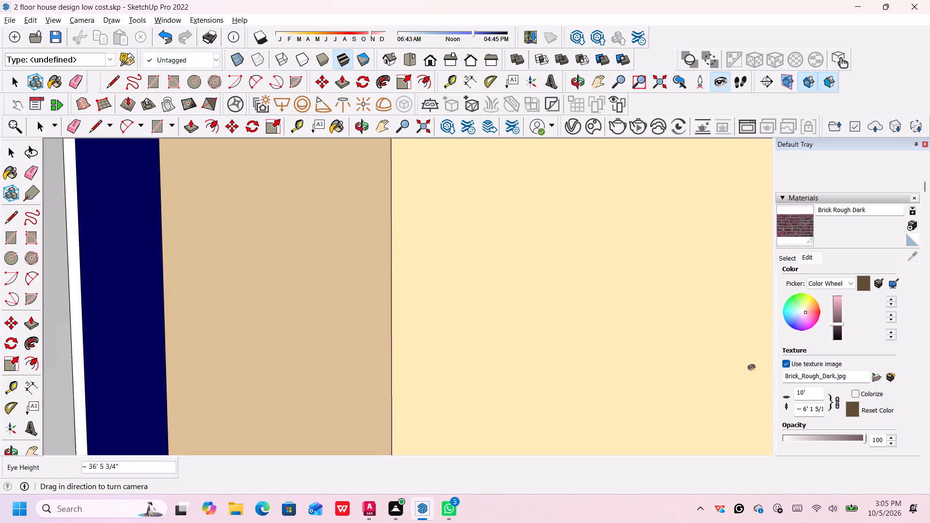
{"action": "left_click_drag", "start_coordinate": [753, 369], "coordinate": [447, 367]}
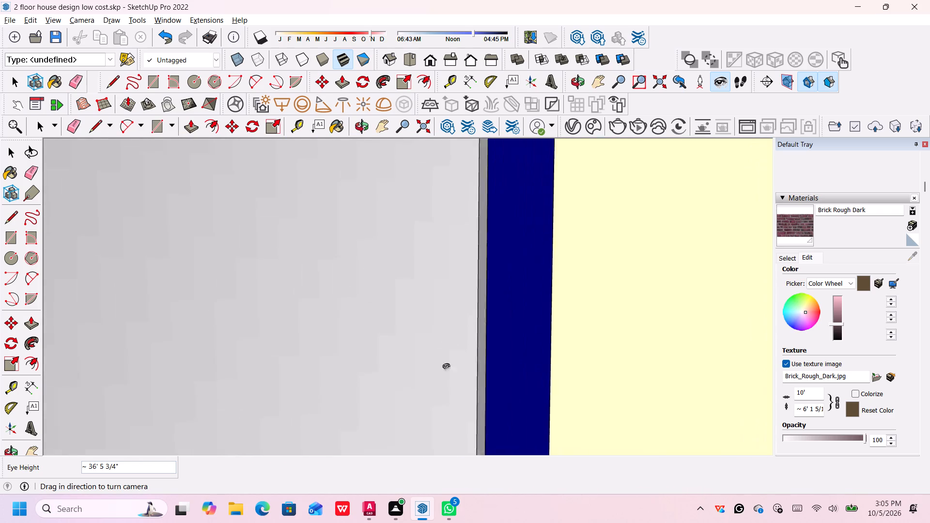
{"action": "left_click_drag", "start_coordinate": [447, 367], "coordinate": [369, 336]}
{"action": "left_click_drag", "start_coordinate": [730, 415], "coordinate": [496, 387]}
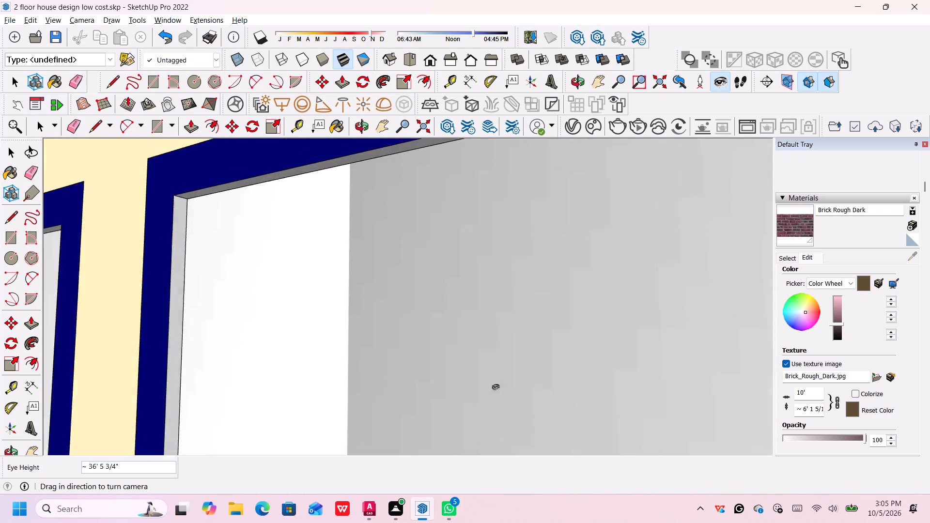
{"action": "left_click_drag", "start_coordinate": [496, 387], "coordinate": [224, 316]}
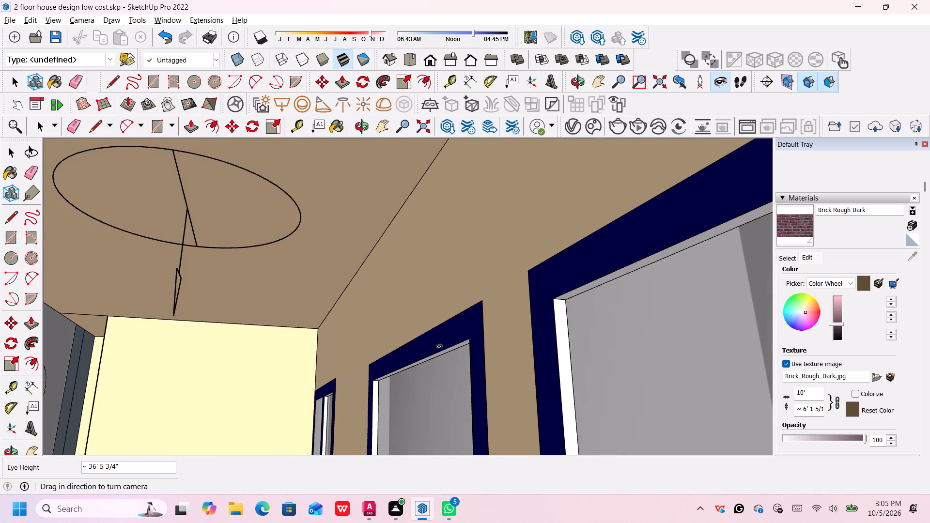
{"action": "left_click_drag", "start_coordinate": [457, 330], "coordinate": [358, 321]}
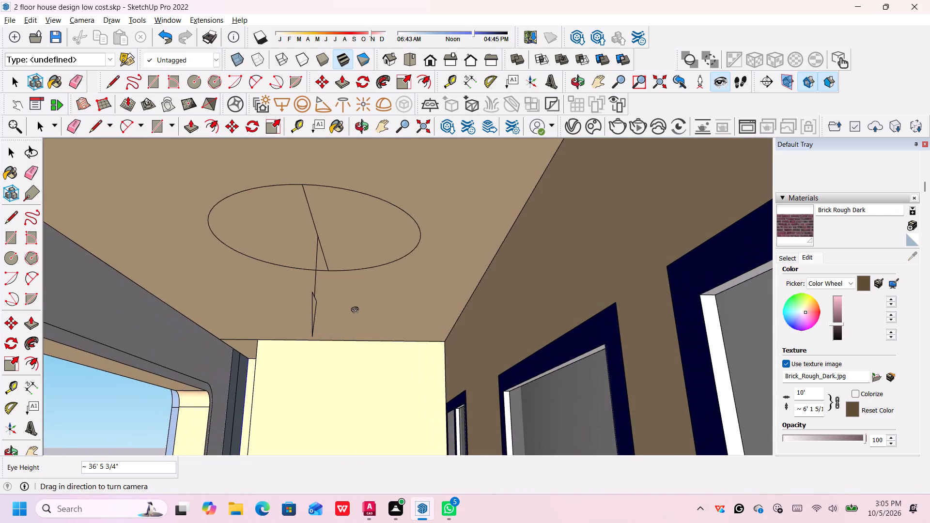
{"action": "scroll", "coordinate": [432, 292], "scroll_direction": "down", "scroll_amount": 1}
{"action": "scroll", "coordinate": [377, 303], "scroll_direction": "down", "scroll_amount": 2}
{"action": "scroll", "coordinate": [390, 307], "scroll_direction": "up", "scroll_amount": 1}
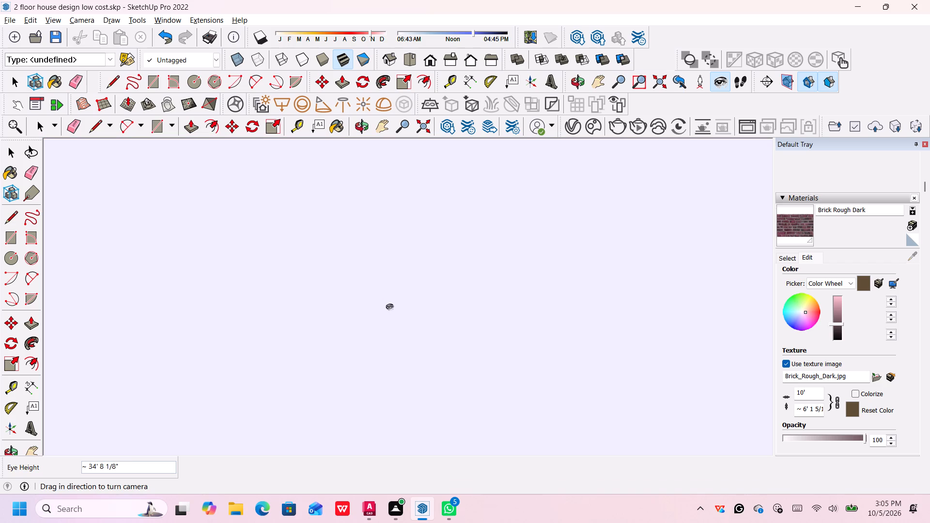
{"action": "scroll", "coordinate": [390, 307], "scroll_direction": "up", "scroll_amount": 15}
Examine the upper balcony's disc ceiling light, end wall and windows from inside, shifting the view across the ceiling.
{"action": "scroll", "coordinate": [393, 314], "scroll_direction": "up", "scroll_amount": 20}
{"action": "scroll", "coordinate": [393, 314], "scroll_direction": "up", "scroll_amount": 11}
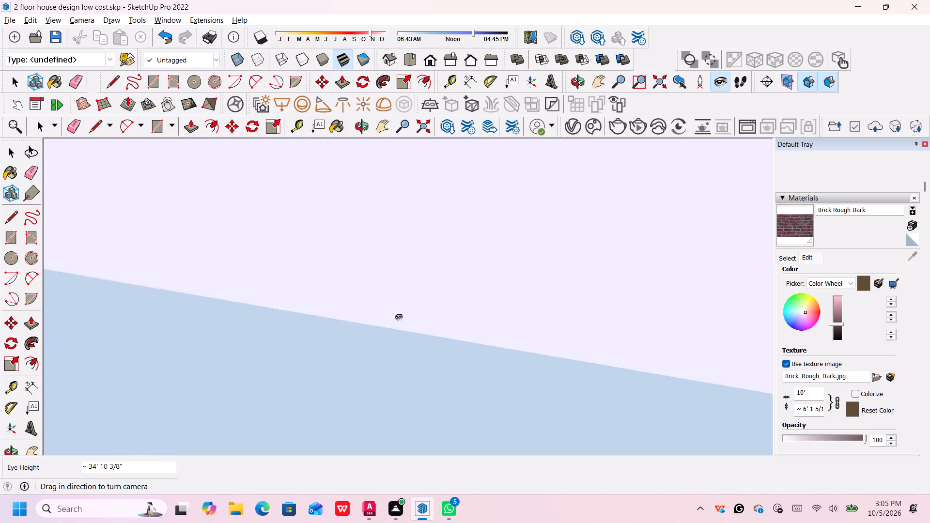
{"action": "scroll", "coordinate": [399, 317], "scroll_direction": "up", "scroll_amount": 5}
{"action": "scroll", "coordinate": [400, 316], "scroll_direction": "up", "scroll_amount": 20}
{"action": "scroll", "coordinate": [400, 316], "scroll_direction": "up", "scroll_amount": 12}
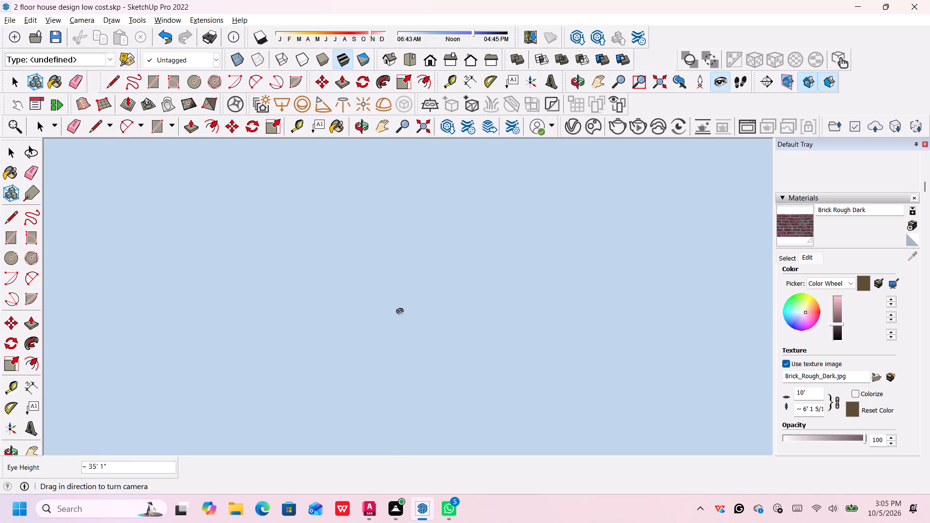
{"action": "scroll", "coordinate": [400, 311], "scroll_direction": "up", "scroll_amount": 5}
{"action": "scroll", "coordinate": [400, 310], "scroll_direction": "down", "scroll_amount": 1}
{"action": "scroll", "coordinate": [400, 310], "scroll_direction": "up", "scroll_amount": 20}
{"action": "scroll", "coordinate": [400, 310], "scroll_direction": "up", "scroll_amount": 17}
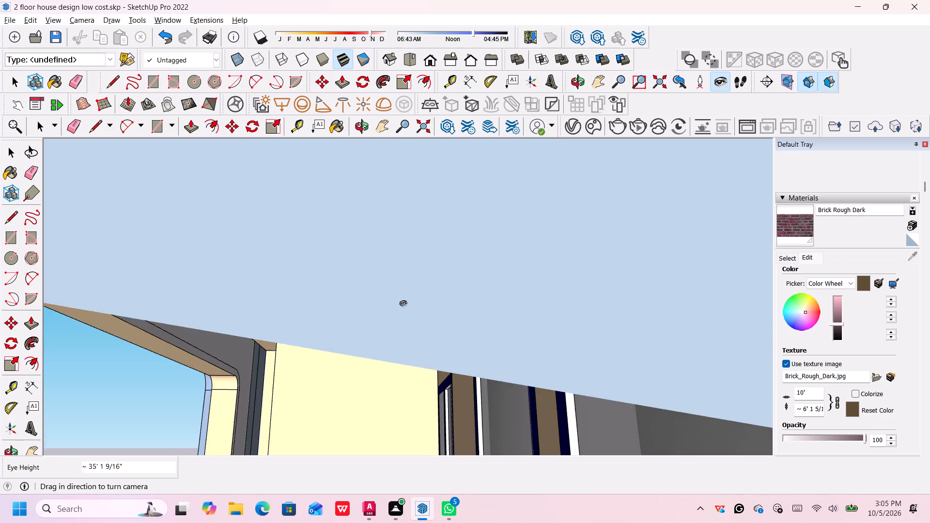
{"action": "scroll", "coordinate": [403, 304], "scroll_direction": "up", "scroll_amount": 7}
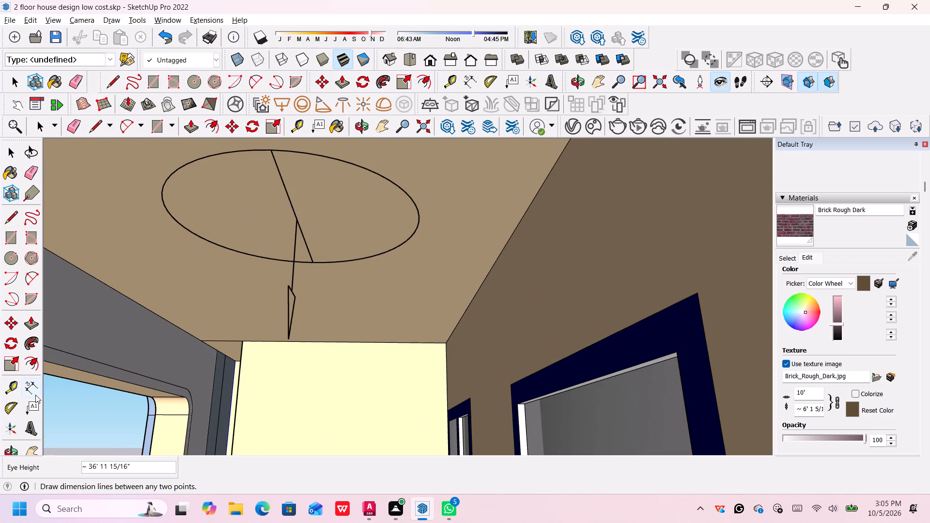
{"action": "left_click", "coordinate": [32, 454]}
{"action": "left_click_drag", "start_coordinate": [346, 446], "coordinate": [396, 422]}
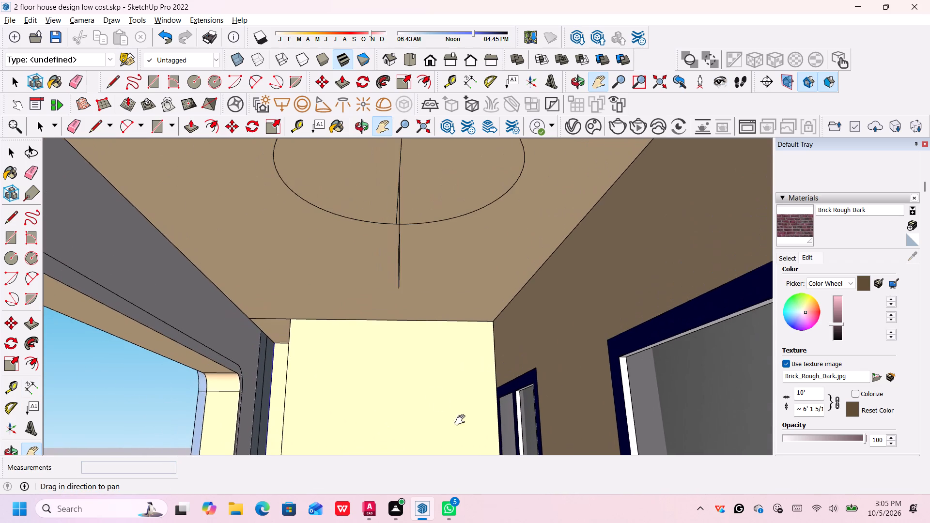
{"action": "left_click_drag", "start_coordinate": [467, 431], "coordinate": [439, 408]}
{"action": "left_click_drag", "start_coordinate": [581, 457], "coordinate": [583, 460]}
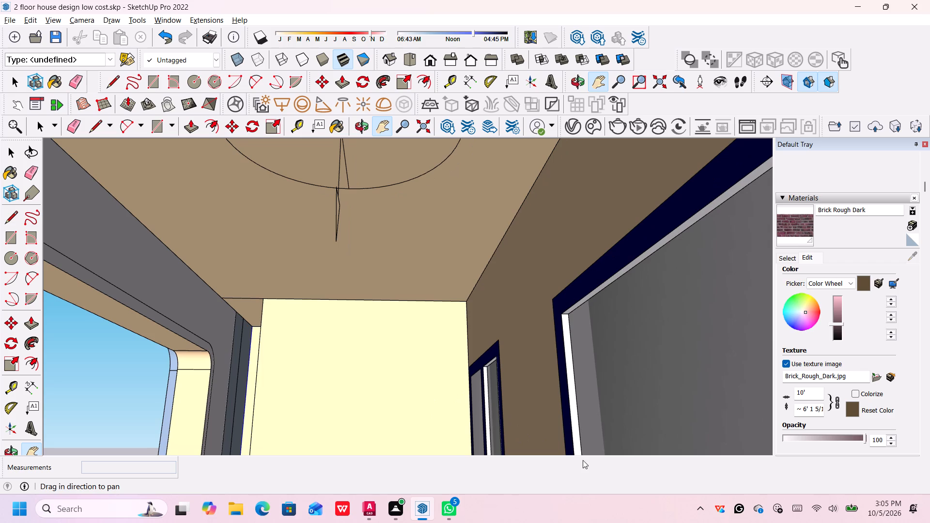
{"action": "left_click_drag", "start_coordinate": [583, 460], "coordinate": [572, 414]}
{"action": "left_click_drag", "start_coordinate": [562, 418], "coordinate": [570, 371]}
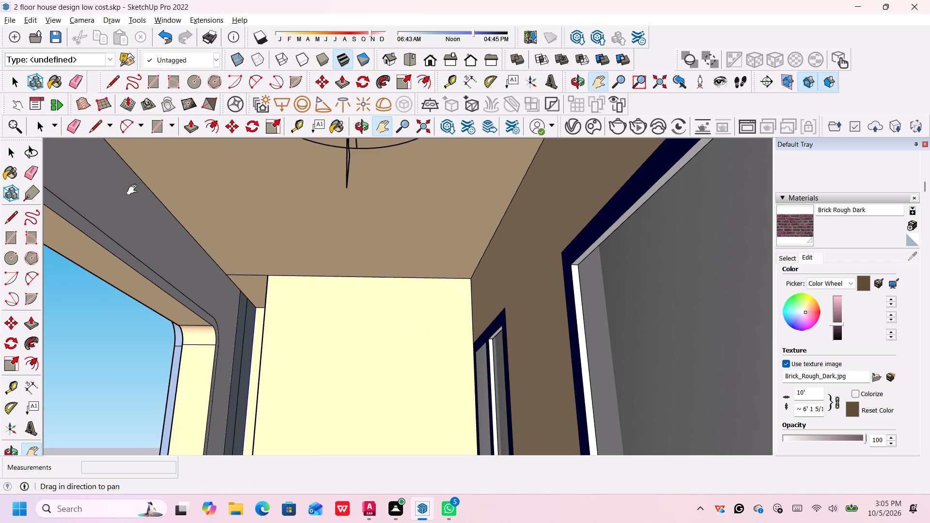
Look around the balcony interior from the camera position, covering the floor, railing, end wall, windows and ceiling light.
{"action": "left_click", "coordinate": [717, 80]}
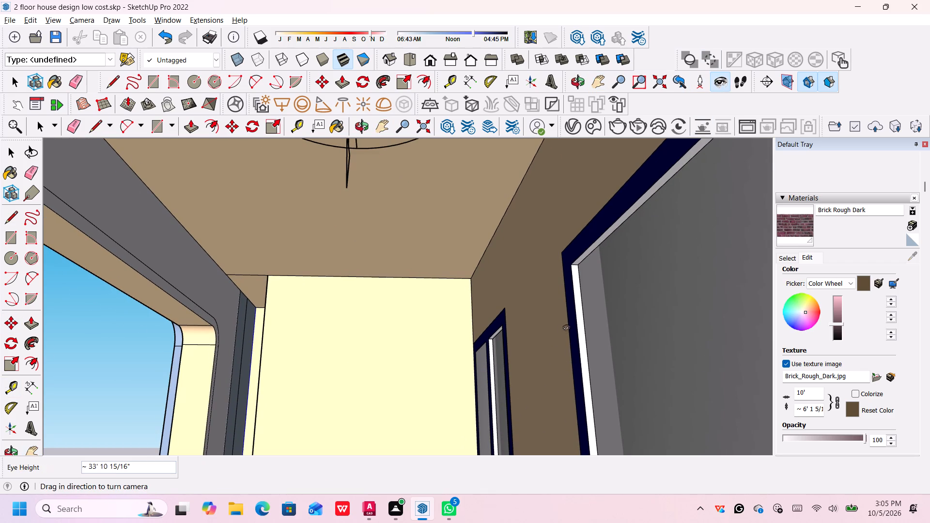
{"action": "left_click_drag", "start_coordinate": [497, 346], "coordinate": [556, 334]}
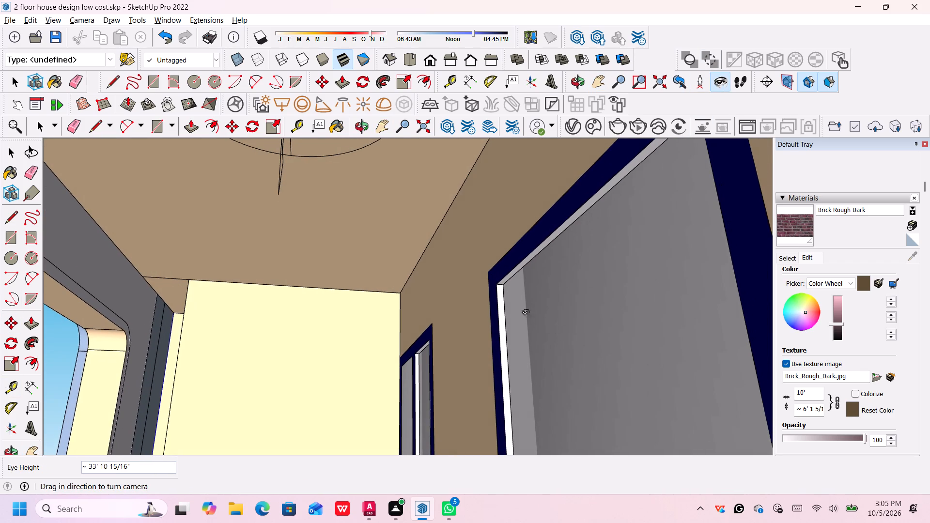
{"action": "left_click_drag", "start_coordinate": [514, 417], "coordinate": [527, 464]}
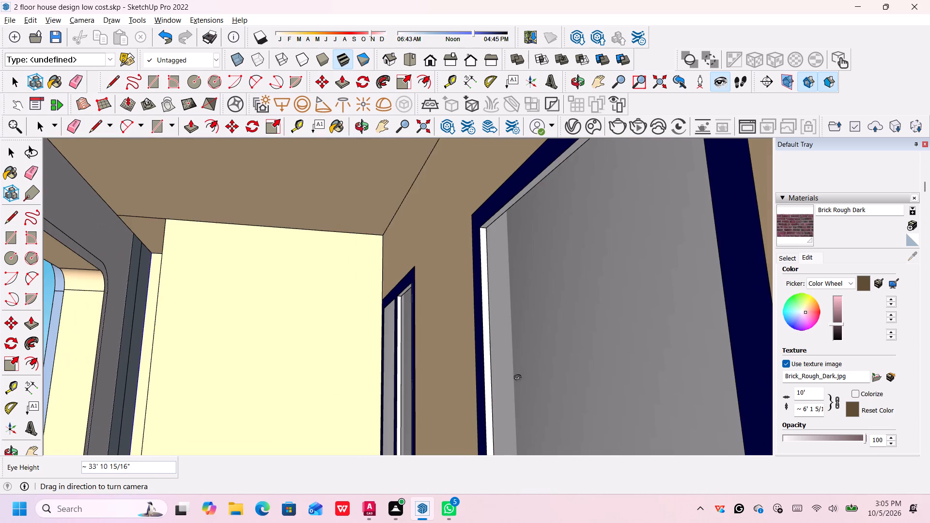
{"action": "left_click_drag", "start_coordinate": [500, 346], "coordinate": [524, 477]}
{"action": "left_click_drag", "start_coordinate": [533, 387], "coordinate": [552, 468]}
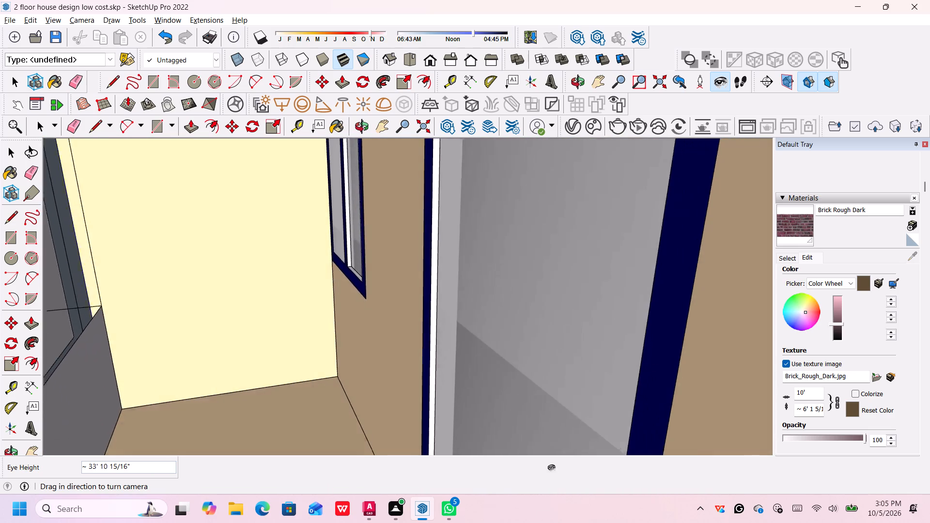
{"action": "left_click_drag", "start_coordinate": [552, 468], "coordinate": [522, 465]}
{"action": "left_click_drag", "start_coordinate": [491, 364], "coordinate": [411, 430]}
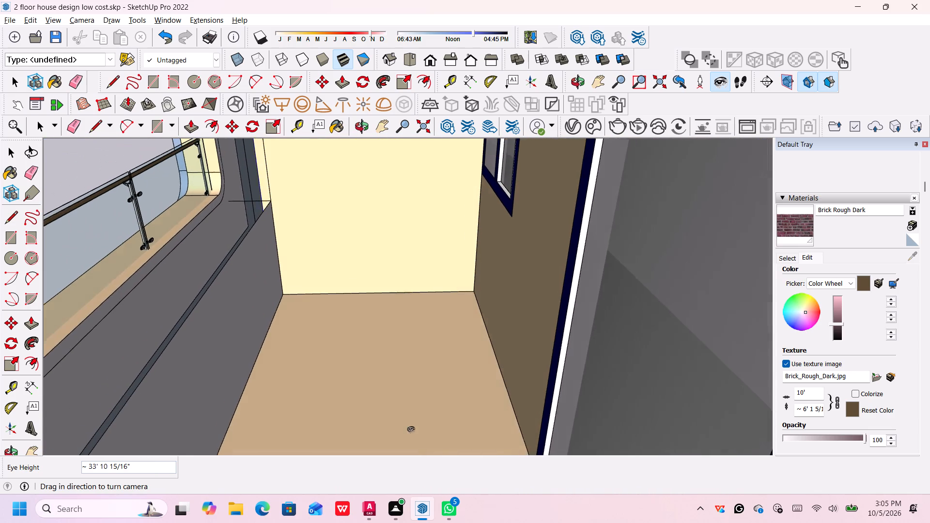
{"action": "left_click_drag", "start_coordinate": [411, 430], "coordinate": [413, 428]}
{"action": "left_click_drag", "start_coordinate": [464, 430], "coordinate": [467, 304]}
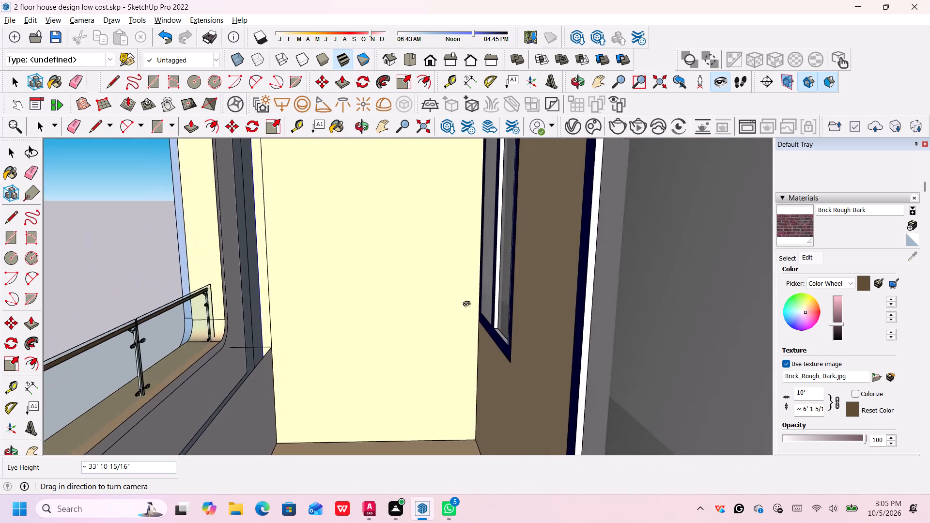
{"action": "left_click_drag", "start_coordinate": [467, 304], "coordinate": [495, 153]}
{"action": "left_click_drag", "start_coordinate": [542, 396], "coordinate": [526, 331]}
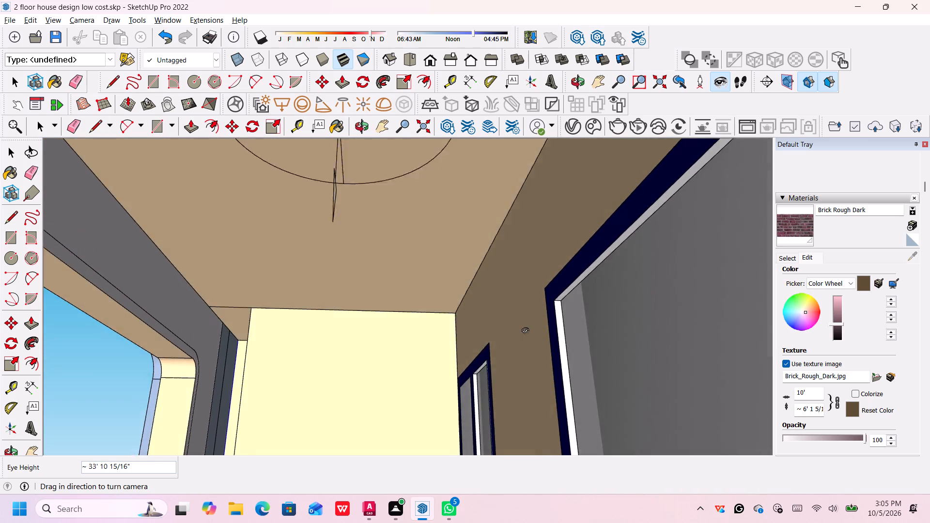
{"action": "left_click_drag", "start_coordinate": [526, 331], "coordinate": [486, 281]}
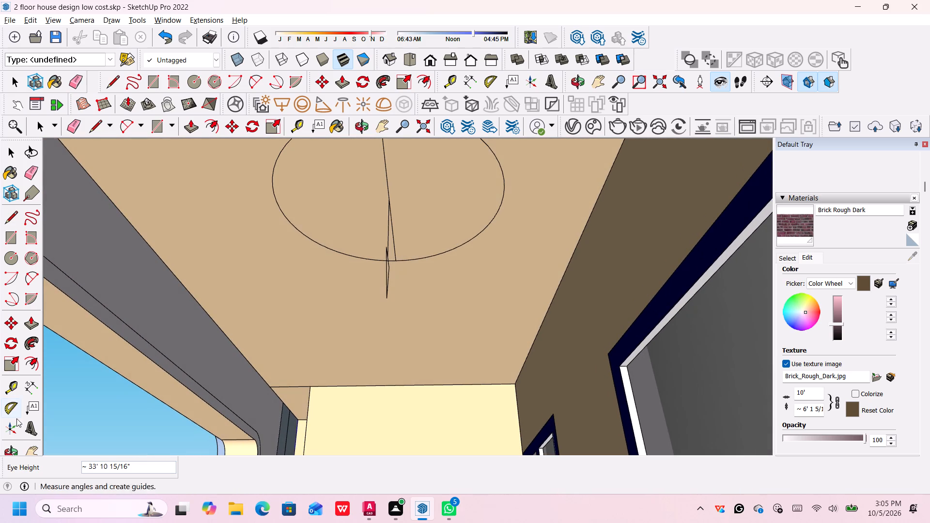
Examine the balcony's ceiling, end wall and small window by shifting the view up and down inside.
{"action": "left_click_drag", "start_coordinate": [33, 452], "coordinate": [36, 447]}
{"action": "left_click_drag", "start_coordinate": [346, 439], "coordinate": [364, 424]}
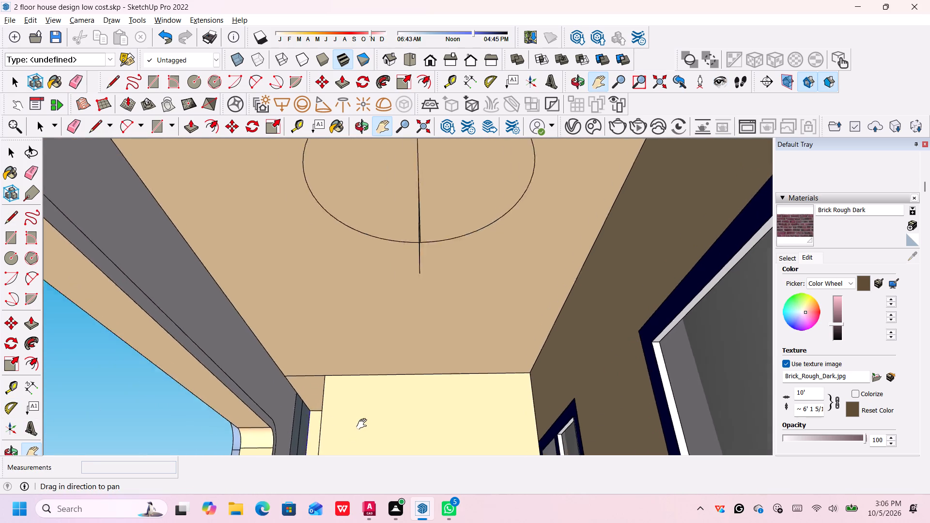
{"action": "left_click_drag", "start_coordinate": [364, 424], "coordinate": [391, 310]}
{"action": "left_click_drag", "start_coordinate": [416, 443], "coordinate": [432, 180]}
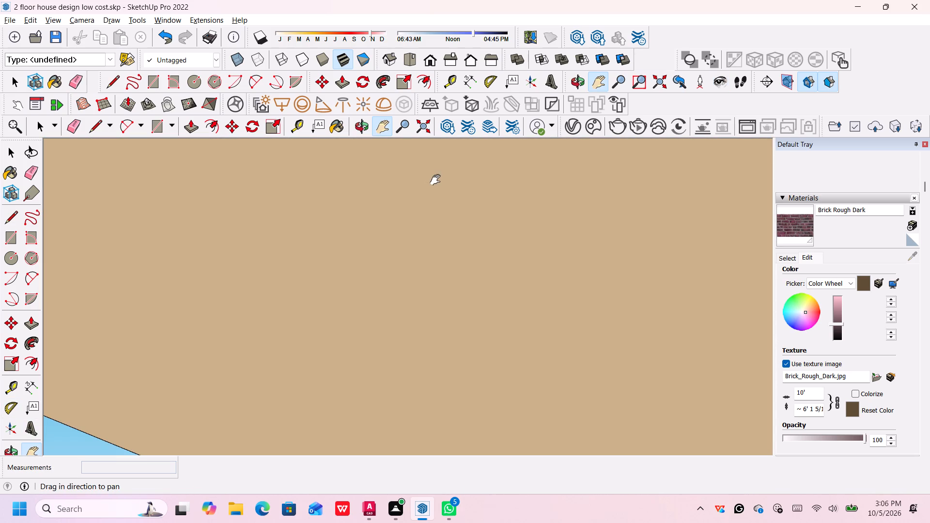
{"action": "left_click_drag", "start_coordinate": [460, 208], "coordinate": [466, 440]}
{"action": "left_click_drag", "start_coordinate": [508, 339], "coordinate": [492, 428]}
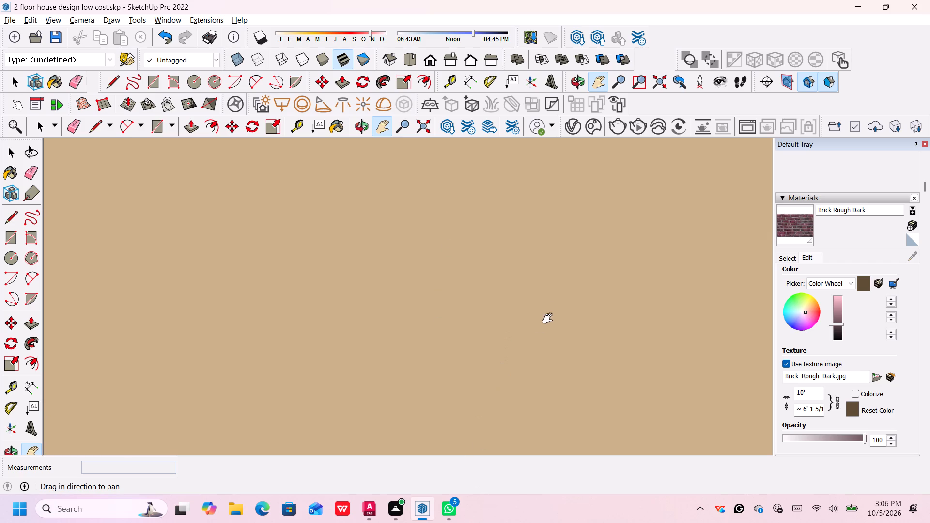
{"action": "left_click_drag", "start_coordinate": [551, 315], "coordinate": [519, 495]}
{"action": "left_click_drag", "start_coordinate": [604, 252], "coordinate": [512, 499]}
{"action": "left_click_drag", "start_coordinate": [562, 306], "coordinate": [514, 516]}
{"action": "left_click_drag", "start_coordinate": [525, 301], "coordinate": [523, 514]}
{"action": "left_click_drag", "start_coordinate": [513, 231], "coordinate": [501, 300]}
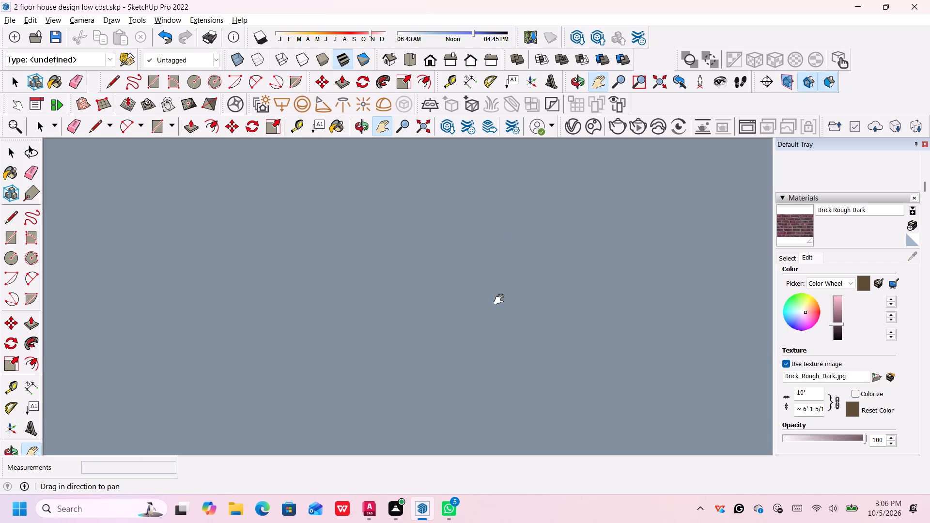
{"action": "left_click_drag", "start_coordinate": [501, 300], "coordinate": [482, 492]}
{"action": "left_click_drag", "start_coordinate": [478, 213], "coordinate": [451, 483]}
{"action": "left_click_drag", "start_coordinate": [494, 277], "coordinate": [434, 488]}
{"action": "left_click_drag", "start_coordinate": [397, 173], "coordinate": [394, 174]}
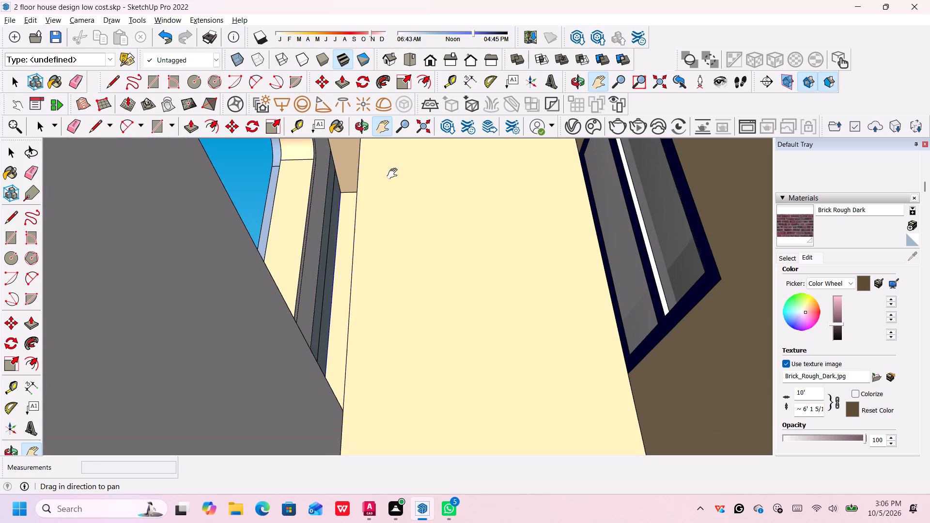
{"action": "left_click_drag", "start_coordinate": [394, 174], "coordinate": [395, 180]}
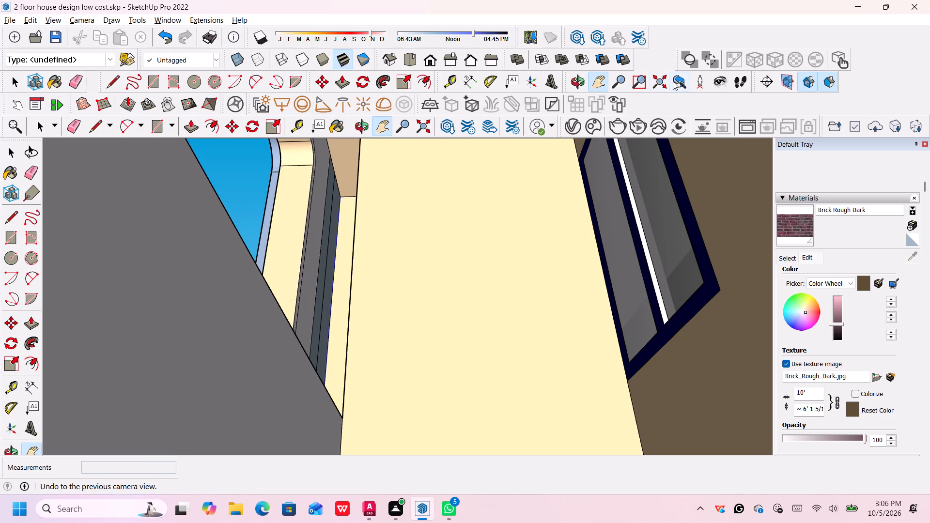
Look around from the lower camera position at the end wall, window frames, side opening and adjoining surfaces.
{"action": "left_click", "coordinate": [716, 79]}
{"action": "left_click_drag", "start_coordinate": [501, 193], "coordinate": [680, 522]}
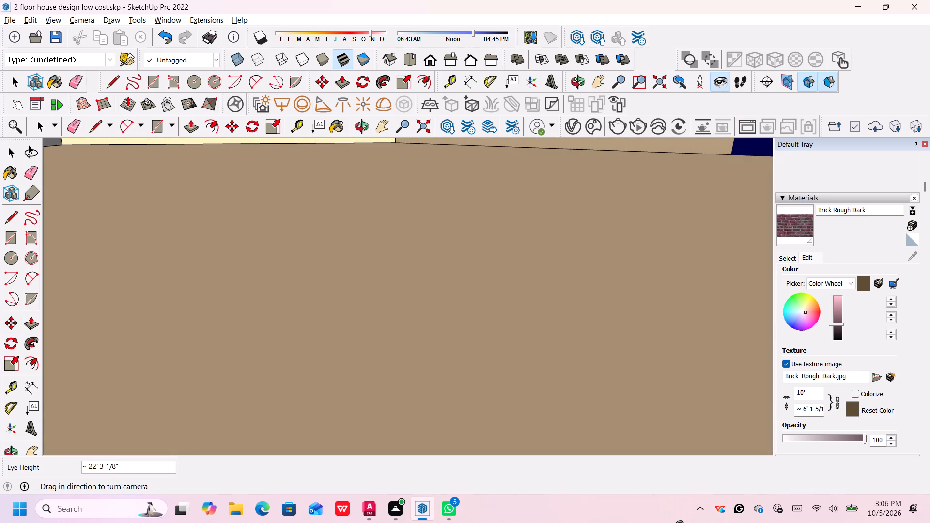
{"action": "left_click_drag", "start_coordinate": [680, 522], "coordinate": [764, 440]}
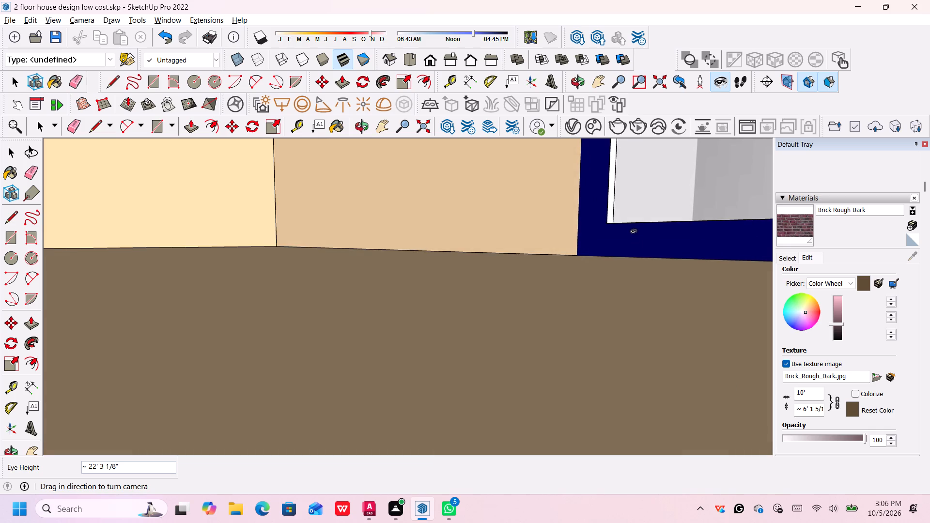
{"action": "left_click_drag", "start_coordinate": [634, 231], "coordinate": [683, 285]}
{"action": "left_click_drag", "start_coordinate": [688, 307], "coordinate": [669, 236]}
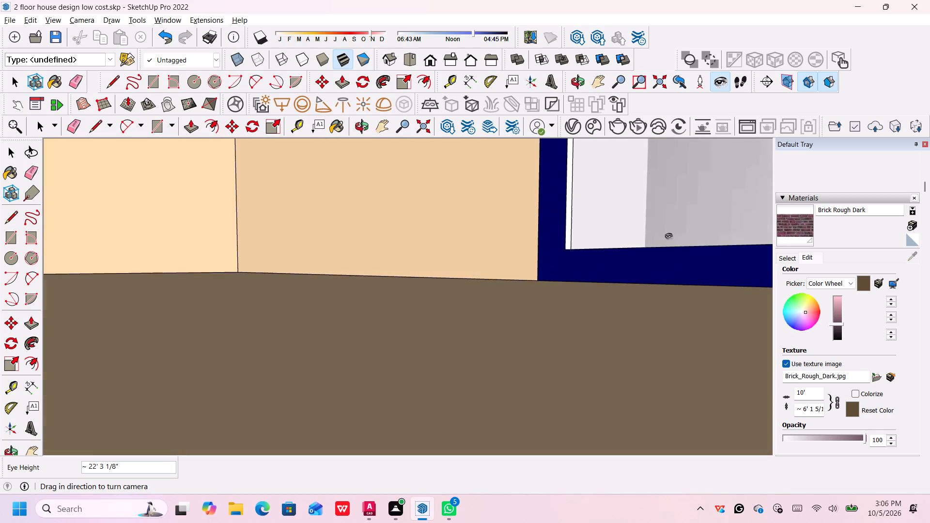
{"action": "left_click_drag", "start_coordinate": [669, 236], "coordinate": [661, 242]}
{"action": "left_click_drag", "start_coordinate": [660, 290], "coordinate": [581, 9]}
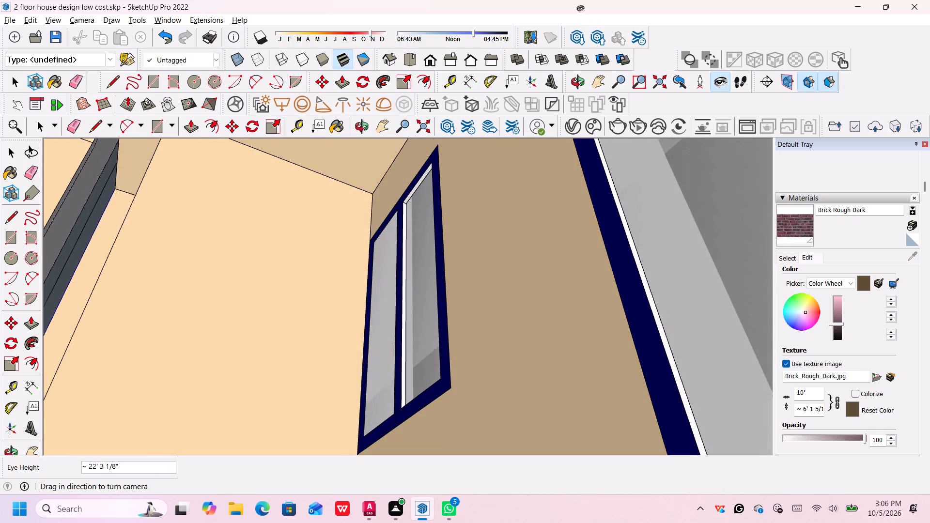
{"action": "left_click_drag", "start_coordinate": [581, 9], "coordinate": [581, 9]}
{"action": "left_click_drag", "start_coordinate": [684, 365], "coordinate": [580, 313]}
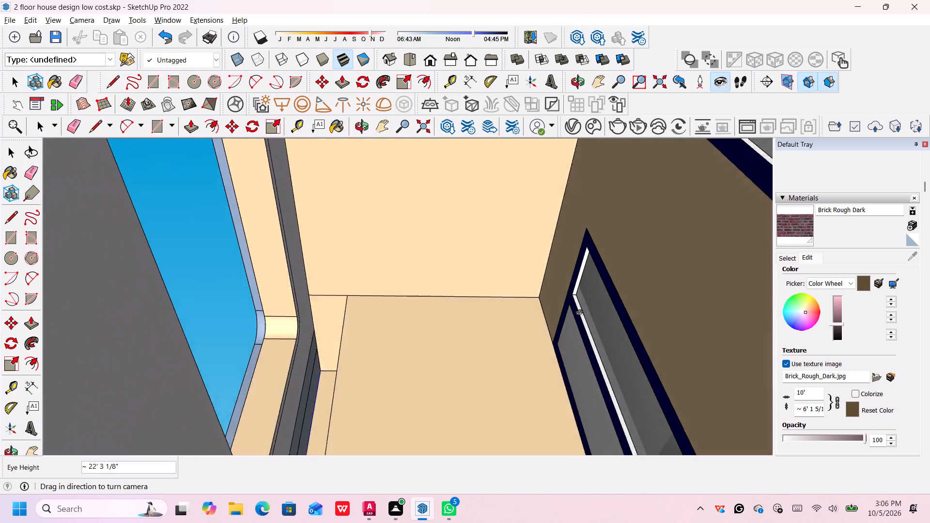
{"action": "left_click_drag", "start_coordinate": [580, 313], "coordinate": [740, 489]}
{"action": "left_click_drag", "start_coordinate": [491, 210], "coordinate": [779, 439]}
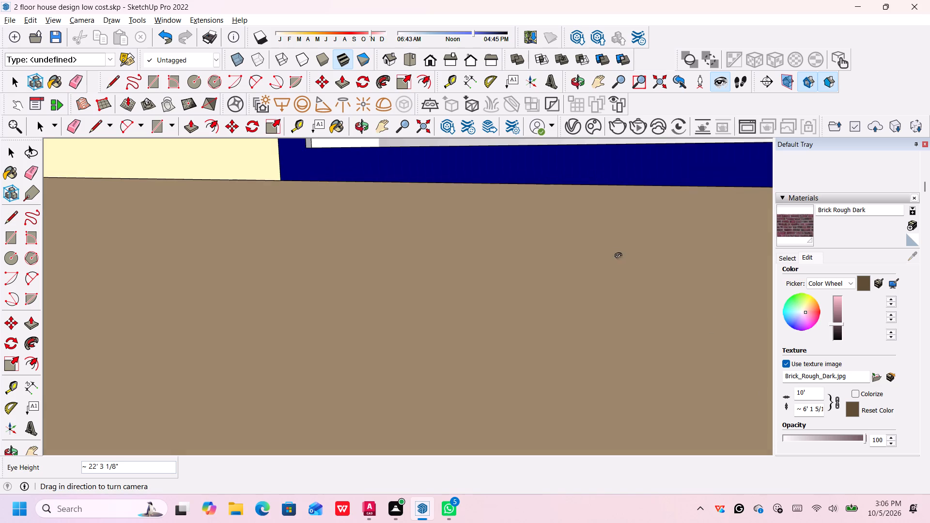
{"action": "left_click_drag", "start_coordinate": [600, 253], "coordinate": [813, 432]}
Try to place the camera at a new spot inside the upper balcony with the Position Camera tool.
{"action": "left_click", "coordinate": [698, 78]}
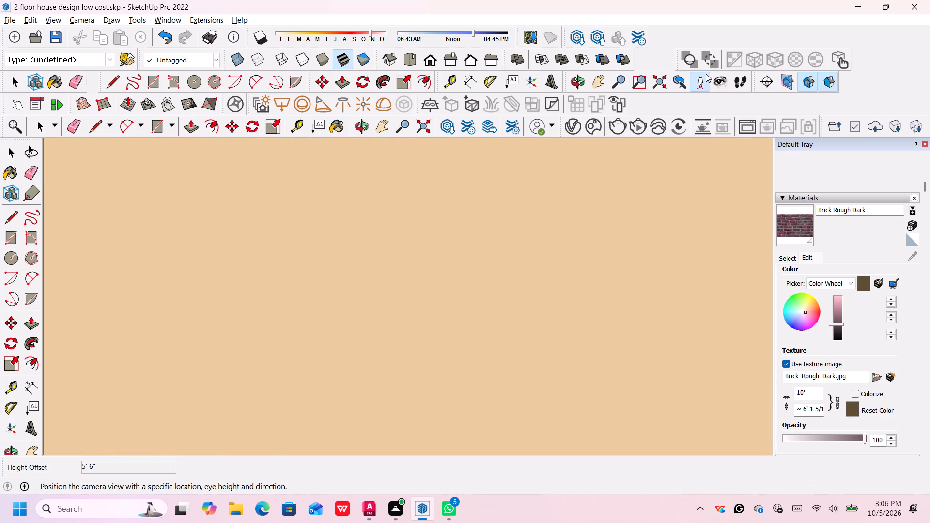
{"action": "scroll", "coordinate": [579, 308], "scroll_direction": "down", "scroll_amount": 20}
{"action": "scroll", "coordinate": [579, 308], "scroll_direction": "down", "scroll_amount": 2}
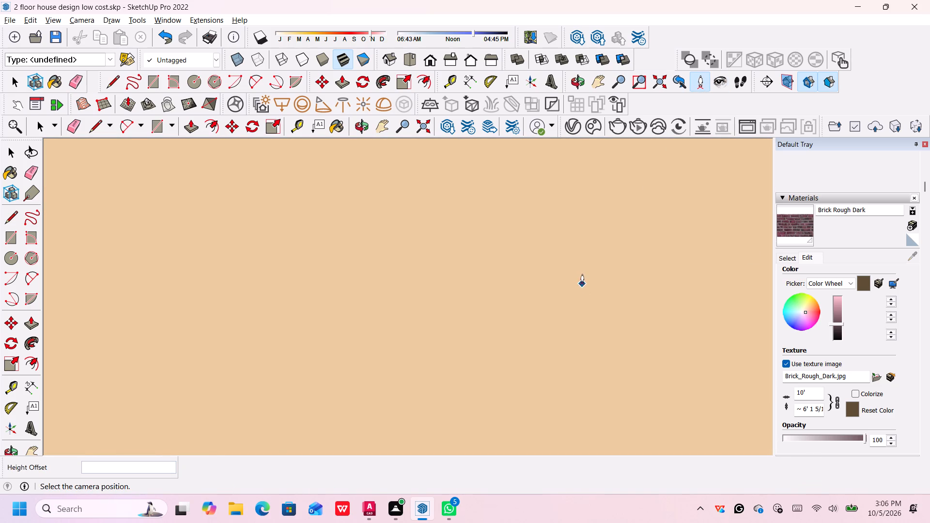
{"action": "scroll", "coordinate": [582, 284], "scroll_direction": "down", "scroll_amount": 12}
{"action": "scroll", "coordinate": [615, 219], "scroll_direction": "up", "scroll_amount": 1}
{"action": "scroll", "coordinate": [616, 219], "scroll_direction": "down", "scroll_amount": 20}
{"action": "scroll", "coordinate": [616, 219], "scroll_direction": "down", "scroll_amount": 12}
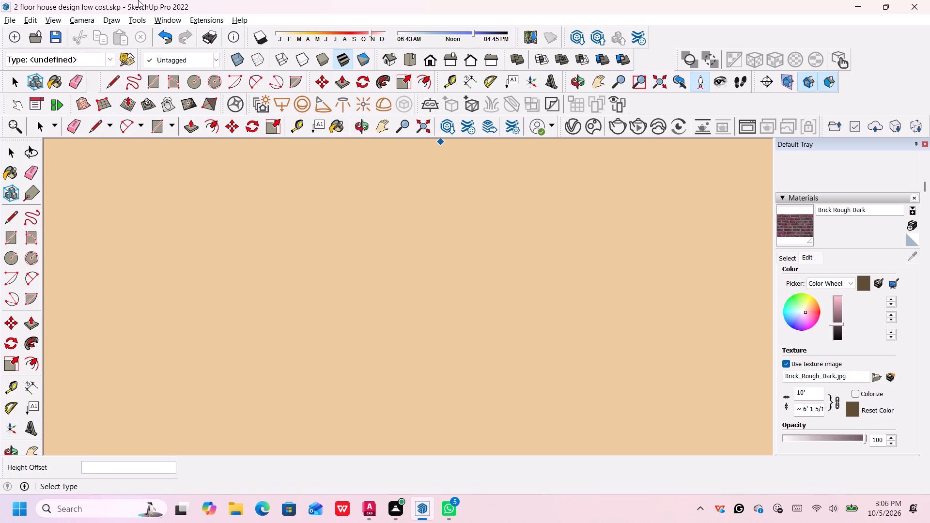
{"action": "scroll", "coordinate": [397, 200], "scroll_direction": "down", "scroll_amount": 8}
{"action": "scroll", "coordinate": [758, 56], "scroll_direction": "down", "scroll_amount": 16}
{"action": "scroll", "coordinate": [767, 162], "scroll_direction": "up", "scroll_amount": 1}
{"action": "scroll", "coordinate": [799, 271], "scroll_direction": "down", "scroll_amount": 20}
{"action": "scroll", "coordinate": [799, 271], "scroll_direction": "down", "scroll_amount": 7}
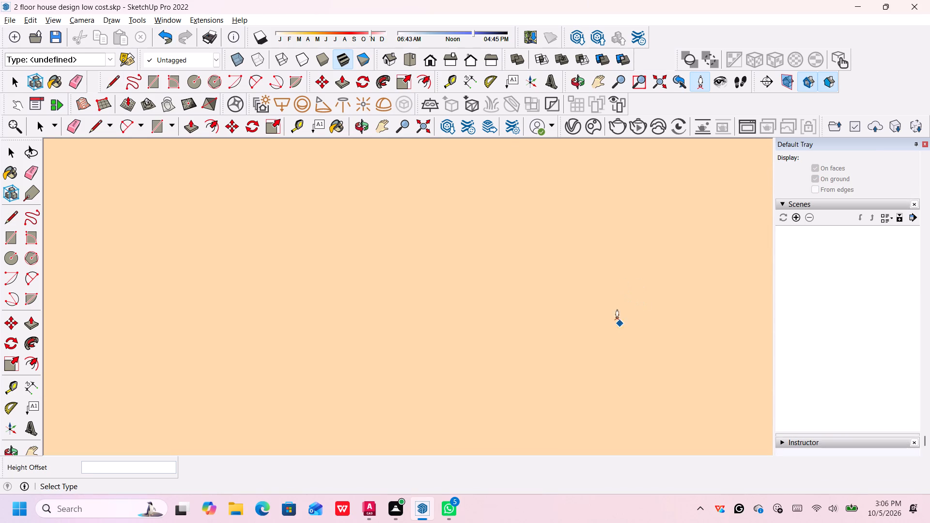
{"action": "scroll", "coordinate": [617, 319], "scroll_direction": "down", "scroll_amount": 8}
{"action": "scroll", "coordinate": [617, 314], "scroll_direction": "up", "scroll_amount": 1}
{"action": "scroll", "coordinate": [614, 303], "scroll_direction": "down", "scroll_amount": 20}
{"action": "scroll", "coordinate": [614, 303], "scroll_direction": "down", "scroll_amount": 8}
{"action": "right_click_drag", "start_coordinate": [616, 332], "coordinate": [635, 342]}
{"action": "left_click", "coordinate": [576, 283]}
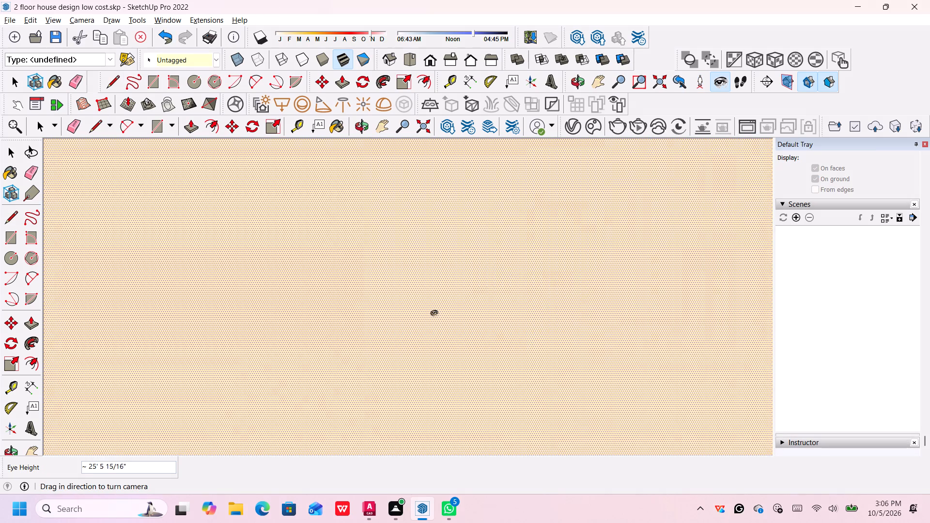
Examine the upper balcony's glass railing, rear-wall windows and rounded opening from outside, at a distance and close up.
{"action": "scroll", "coordinate": [464, 297], "scroll_direction": "down", "scroll_amount": 13}
{"action": "scroll", "coordinate": [512, 299], "scroll_direction": "down", "scroll_amount": 12}
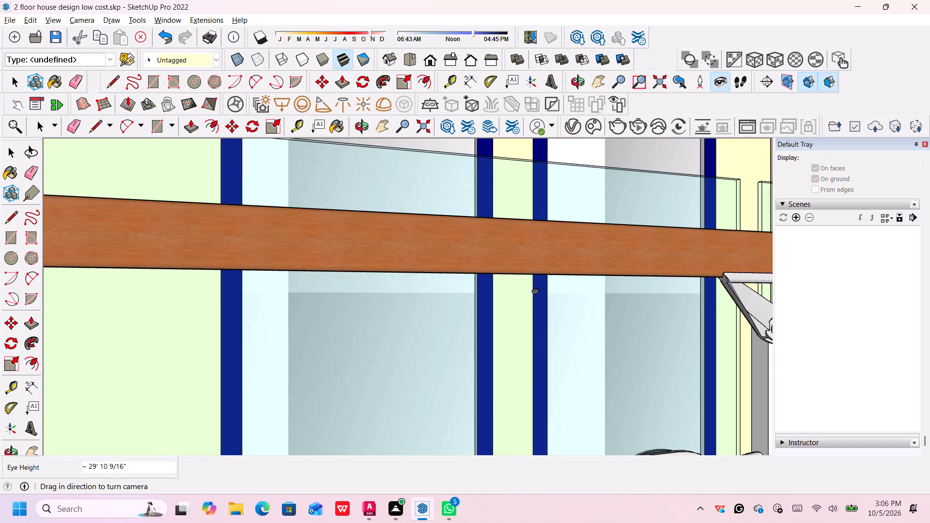
{"action": "scroll", "coordinate": [538, 293], "scroll_direction": "down", "scroll_amount": 7}
{"action": "scroll", "coordinate": [568, 278], "scroll_direction": "up", "scroll_amount": 1}
{"action": "scroll", "coordinate": [569, 280], "scroll_direction": "down", "scroll_amount": 7}
{"action": "scroll", "coordinate": [569, 323], "scroll_direction": "up", "scroll_amount": 1}
{"action": "scroll", "coordinate": [570, 327], "scroll_direction": "down", "scroll_amount": 16}
{"action": "scroll", "coordinate": [672, 252], "scroll_direction": "down", "scroll_amount": 10}
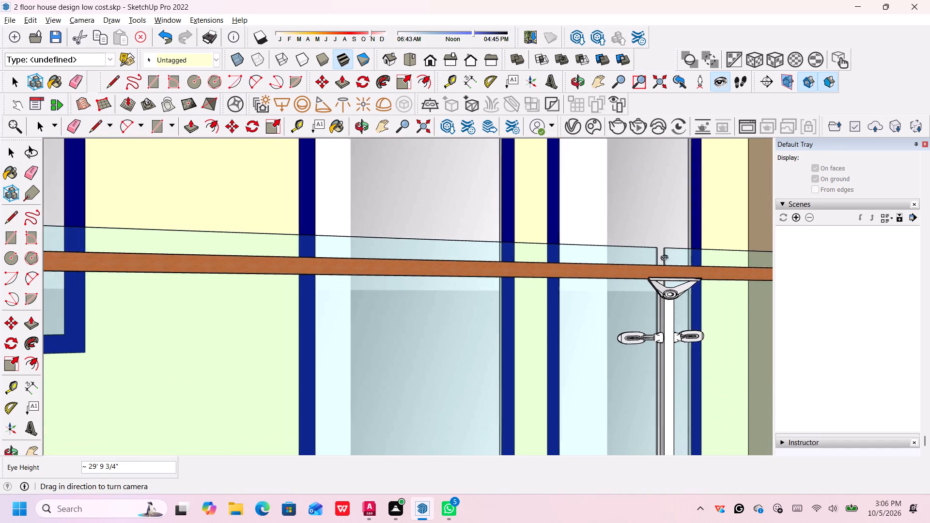
{"action": "scroll", "coordinate": [665, 258], "scroll_direction": "down", "scroll_amount": 20}
{"action": "scroll", "coordinate": [665, 258], "scroll_direction": "down", "scroll_amount": 7}
{"action": "scroll", "coordinate": [646, 211], "scroll_direction": "down", "scroll_amount": 14}
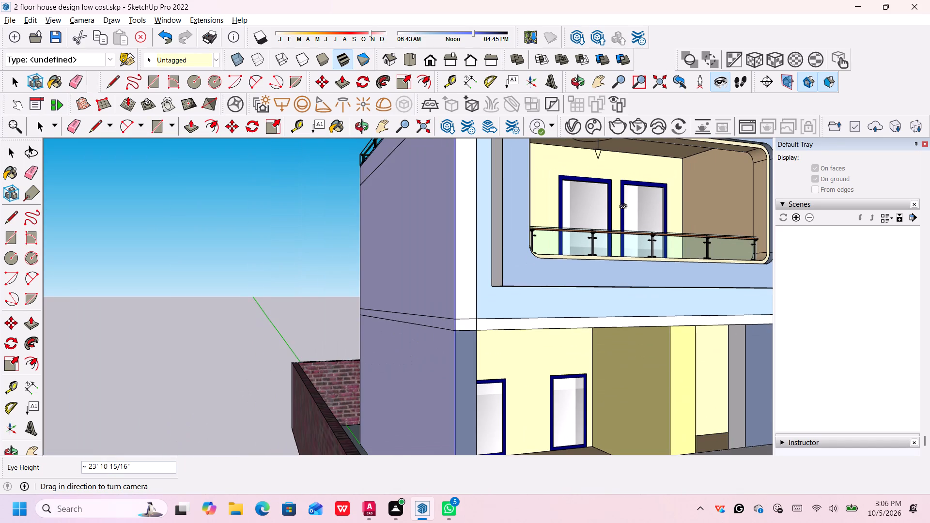
{"action": "scroll", "coordinate": [526, 168], "scroll_direction": "up", "scroll_amount": 7}
{"action": "middle_click_drag", "start_coordinate": [743, 17], "coordinate": [745, 23]}
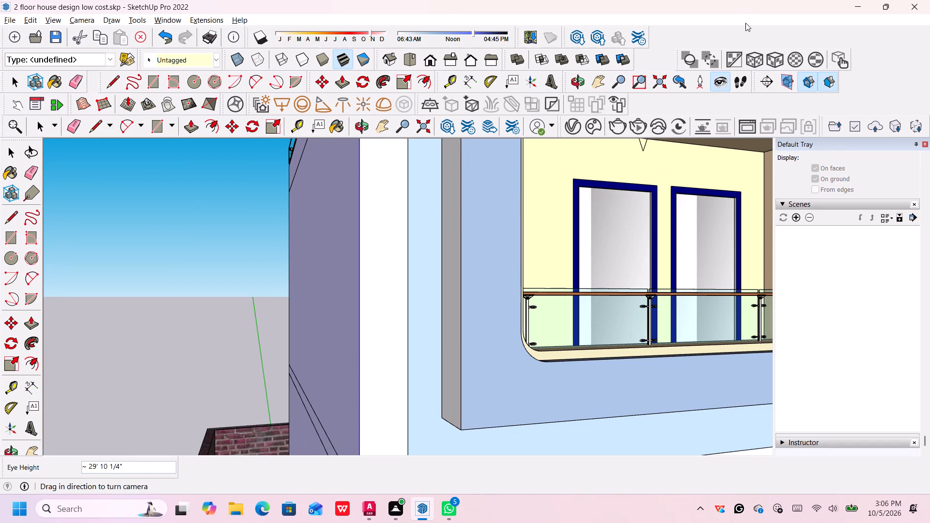
{"action": "middle_click_drag", "start_coordinate": [745, 23], "coordinate": [420, 12]}
{"action": "scroll", "coordinate": [753, 38], "scroll_direction": "down", "scroll_amount": 1}
{"action": "scroll", "coordinate": [508, 187], "scroll_direction": "up", "scroll_amount": 1}
{"action": "scroll", "coordinate": [203, 0], "scroll_direction": "up", "scroll_amount": 2}
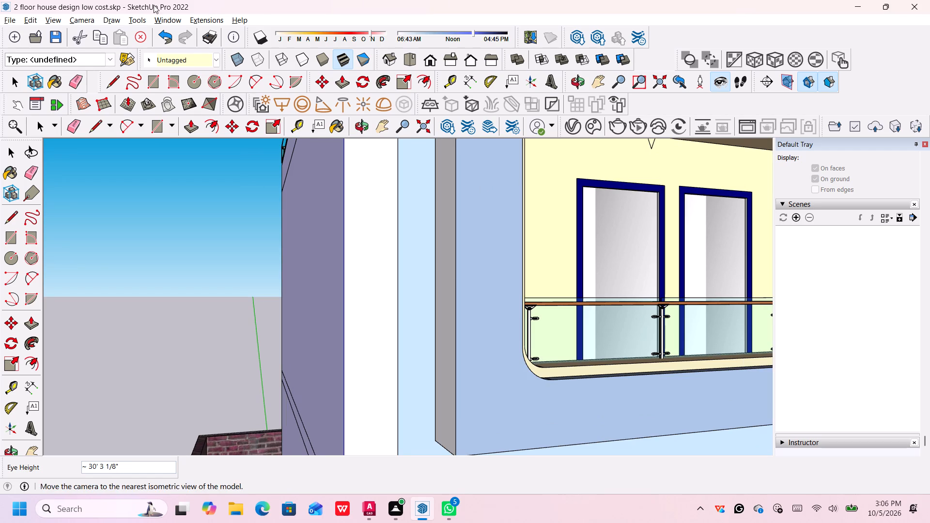
{"action": "scroll", "coordinate": [154, 5], "scroll_direction": "up", "scroll_amount": 2}
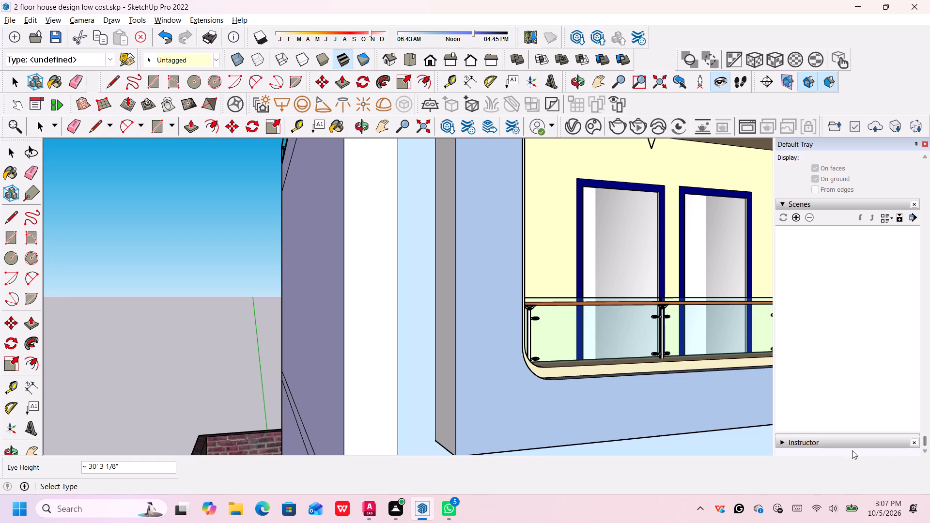
{"action": "scroll", "coordinate": [590, 239], "scroll_direction": "up", "scroll_amount": 1}
{"action": "scroll", "coordinate": [530, 241], "scroll_direction": "up", "scroll_amount": 1}
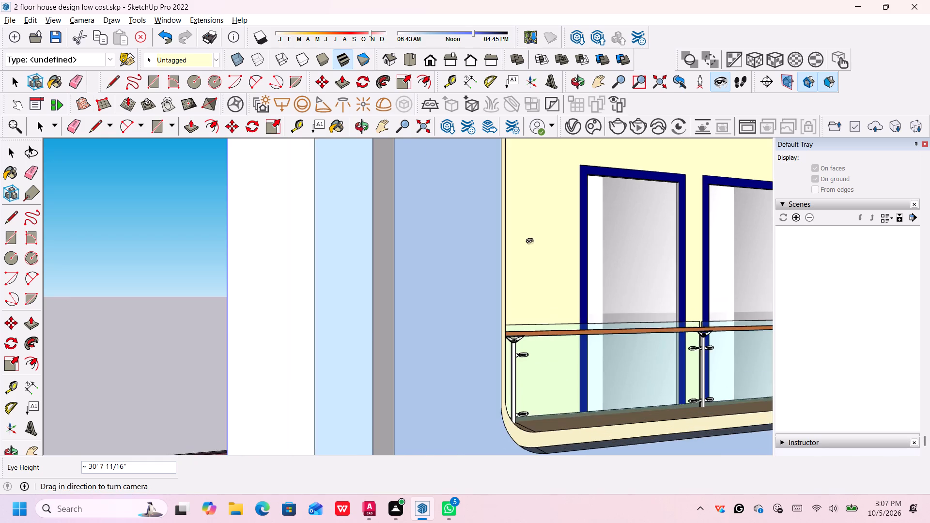
{"action": "scroll", "coordinate": [527, 239], "scroll_direction": "up", "scroll_amount": 6}
Examine the balcony's rear-wall windows and the ceiling corner beyond them from inside.
{"action": "middle_click_drag", "start_coordinate": [586, 276], "coordinate": [622, 272]}
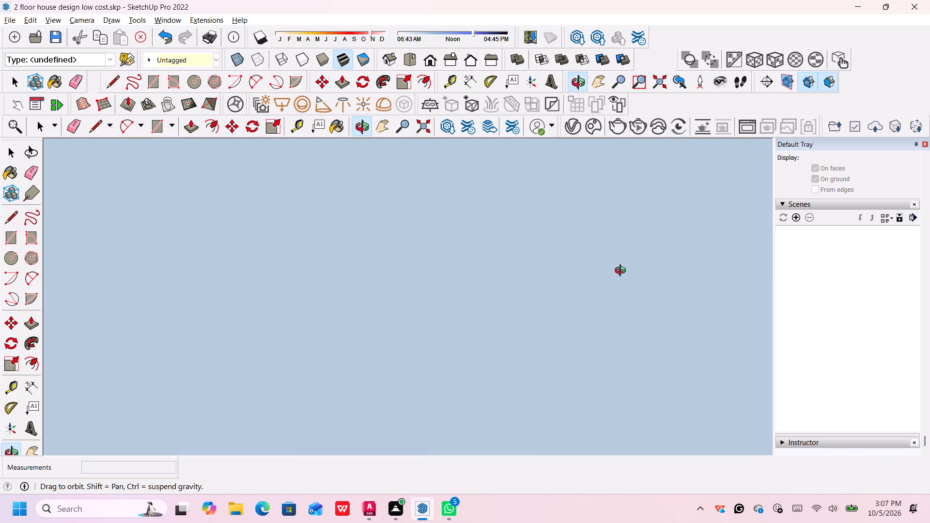
{"action": "middle_click_drag", "start_coordinate": [622, 272], "coordinate": [587, 269]}
{"action": "scroll", "coordinate": [455, 274], "scroll_direction": "up", "scroll_amount": 3}
{"action": "middle_click_drag", "start_coordinate": [586, 338], "coordinate": [598, 338]}
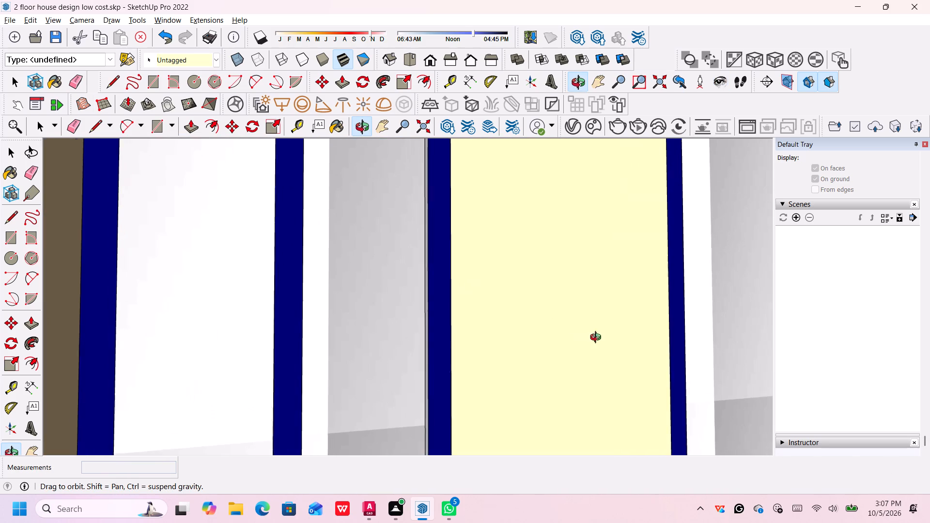
{"action": "middle_click_drag", "start_coordinate": [598, 338], "coordinate": [627, 321]}
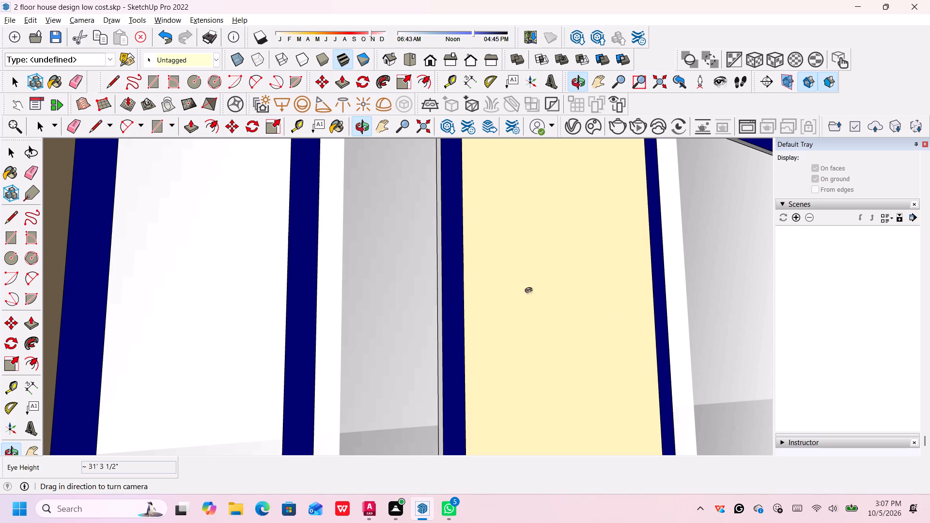
{"action": "middle_click_drag", "start_coordinate": [638, 354], "coordinate": [650, 314]}
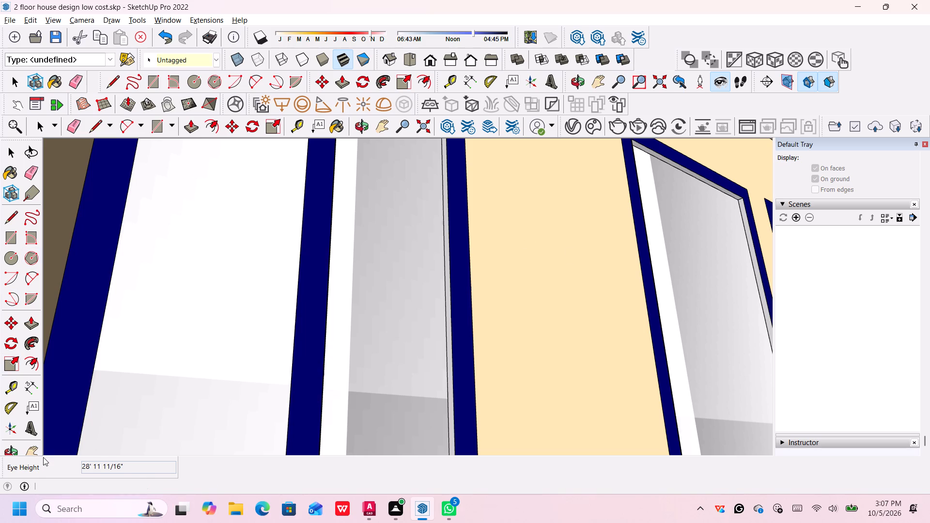
{"action": "left_click", "coordinate": [32, 448]}
{"action": "left_click_drag", "start_coordinate": [508, 416], "coordinate": [590, 396]}
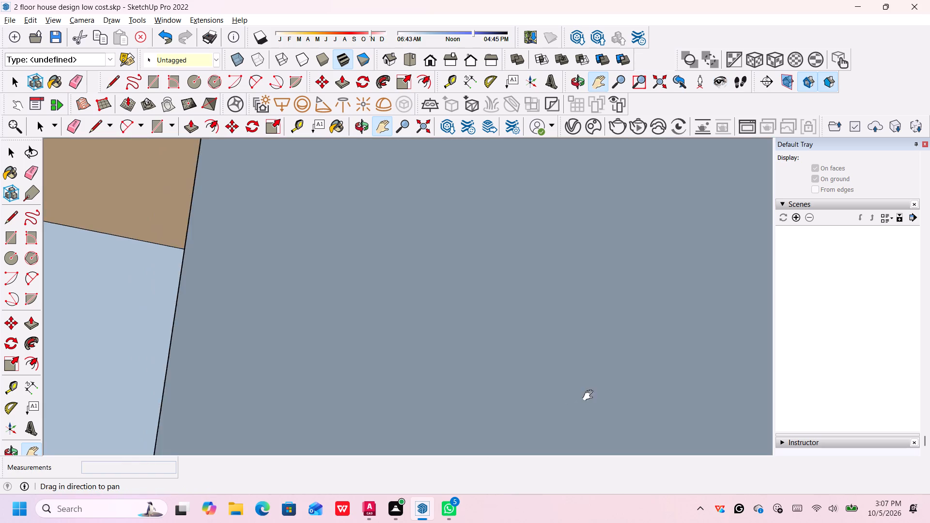
{"action": "left_click_drag", "start_coordinate": [590, 396], "coordinate": [413, 383]}
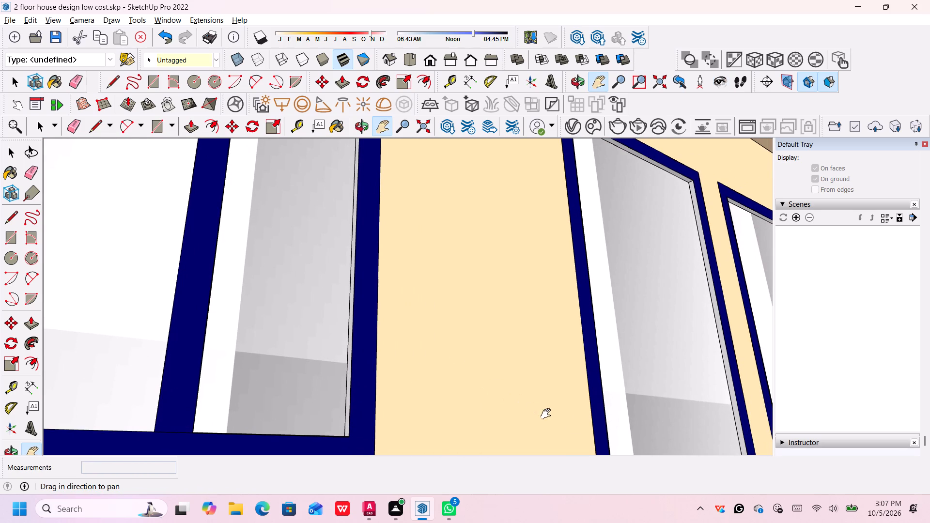
{"action": "left_click_drag", "start_coordinate": [583, 425], "coordinate": [505, 399]}
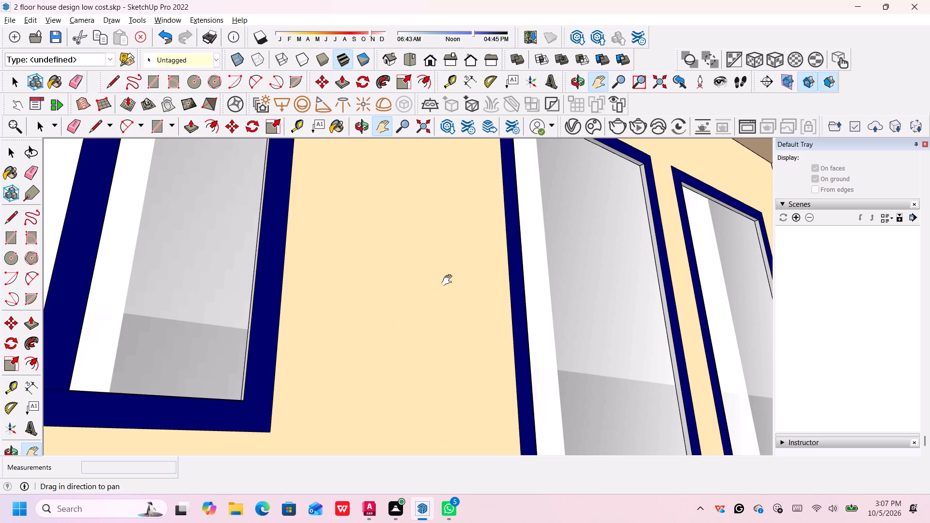
{"action": "left_click_drag", "start_coordinate": [589, 443], "coordinate": [516, 376]}
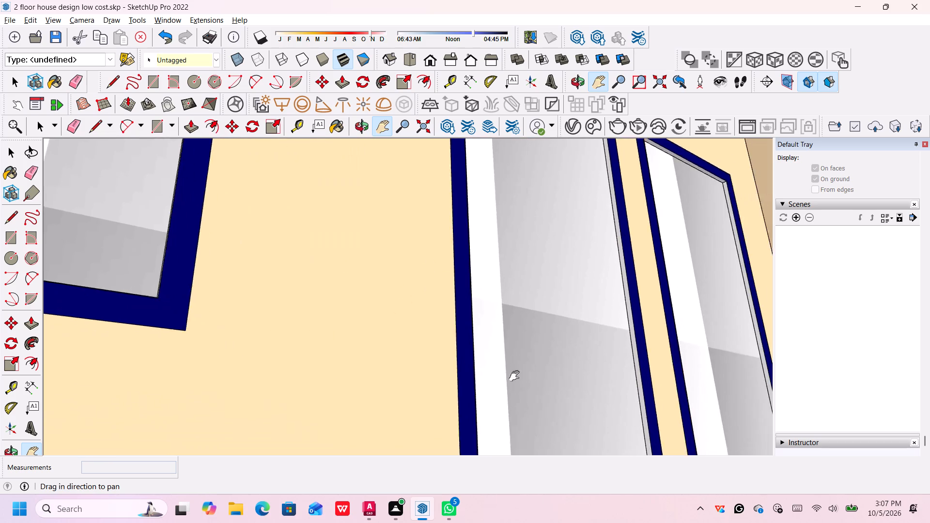
{"action": "left_click_drag", "start_coordinate": [516, 376], "coordinate": [428, 480]}
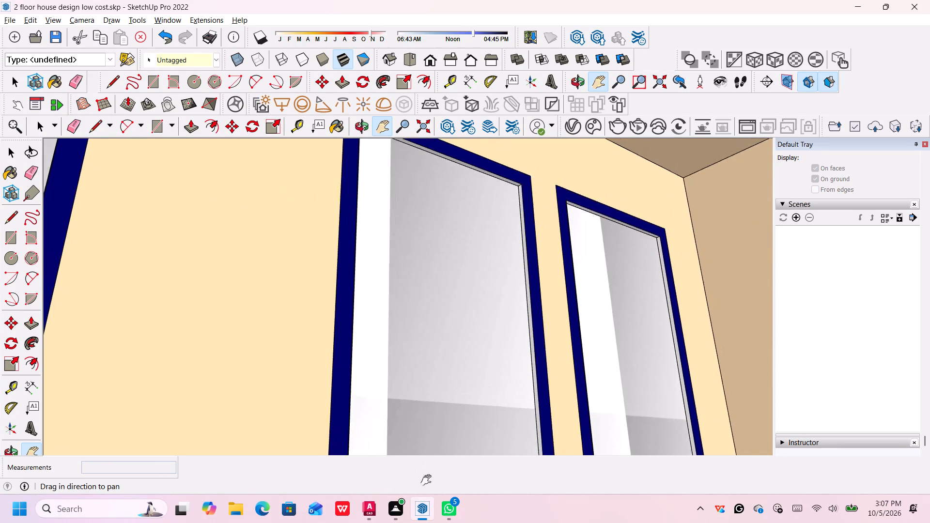
{"action": "left_click_drag", "start_coordinate": [428, 480], "coordinate": [481, 493]}
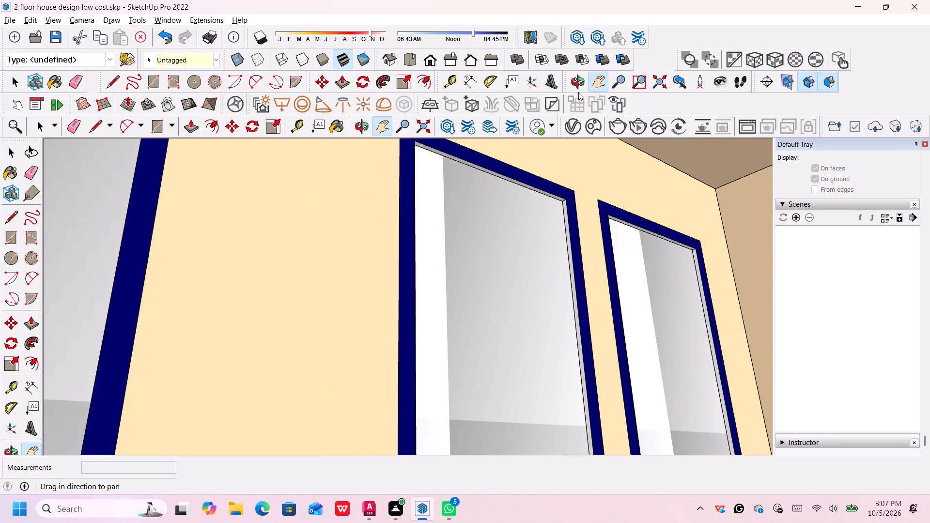
Aim the camera up at the balcony's disc ceiling light with the window tops and open side in frame, and save the view as a scene.
{"action": "left_click", "coordinate": [726, 75]}
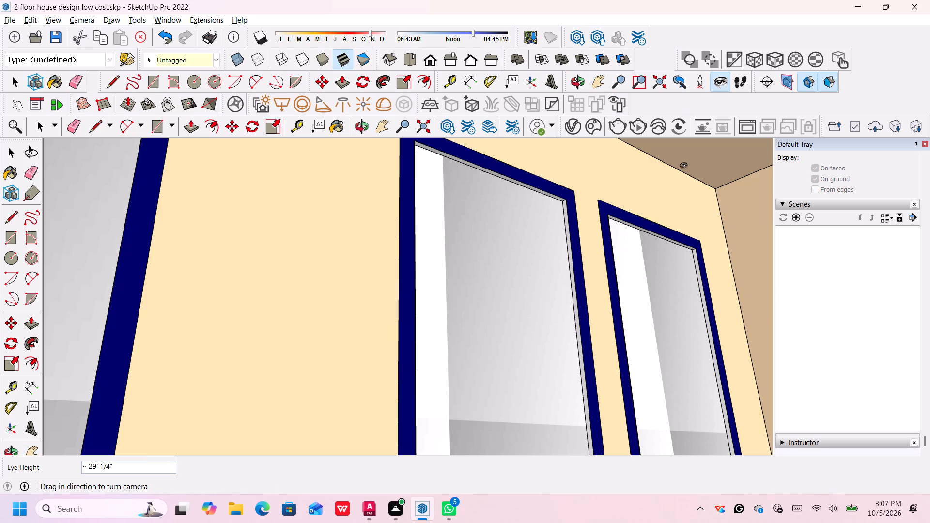
{"action": "left_click_drag", "start_coordinate": [726, 239], "coordinate": [773, 34]}
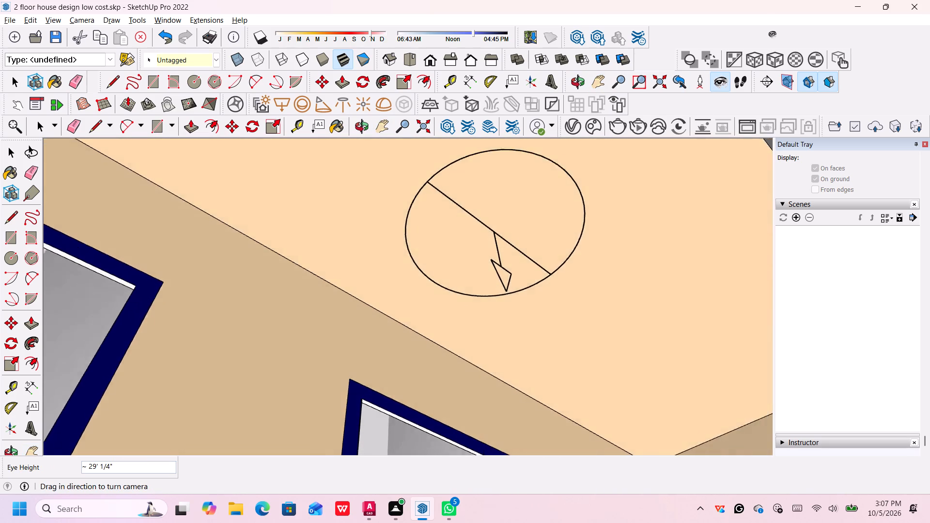
{"action": "left_click_drag", "start_coordinate": [773, 34], "coordinate": [824, 76]}
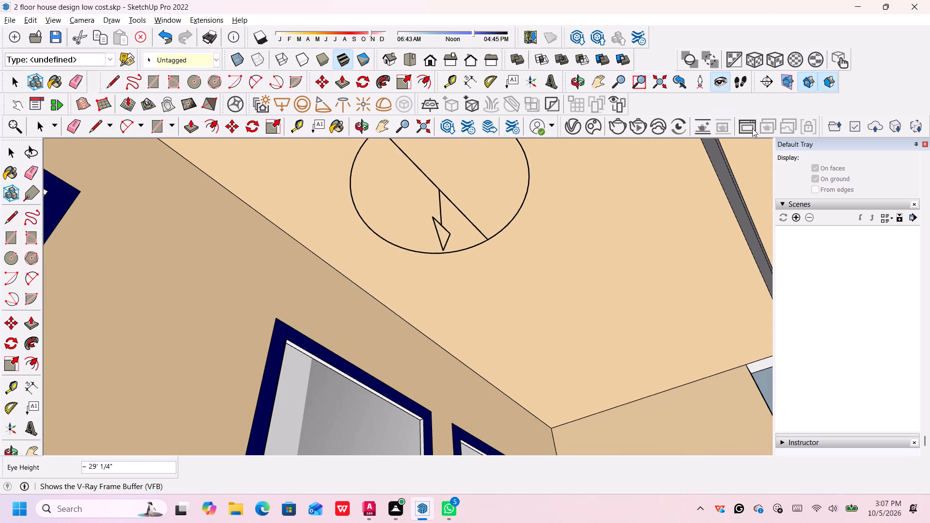
{"action": "left_click_drag", "start_coordinate": [479, 337], "coordinate": [495, 317]}
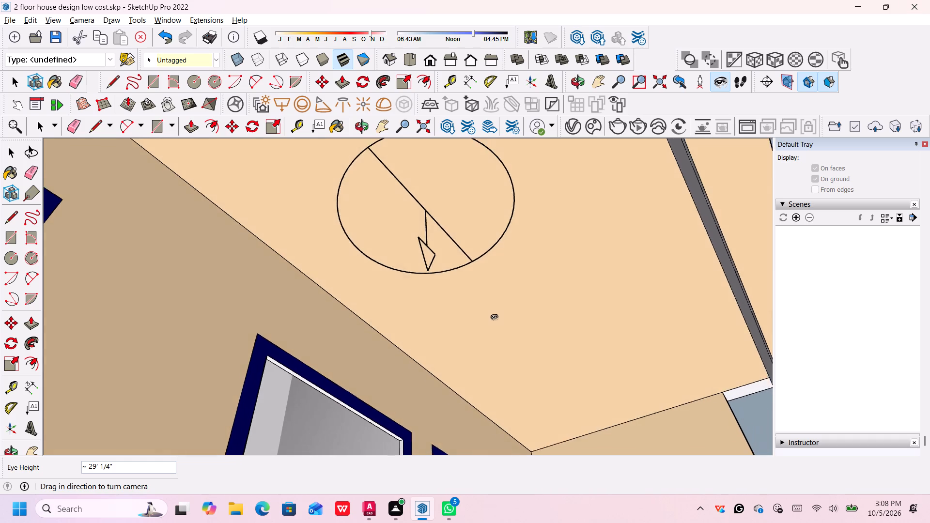
{"action": "left_click_drag", "start_coordinate": [495, 317], "coordinate": [528, 327]}
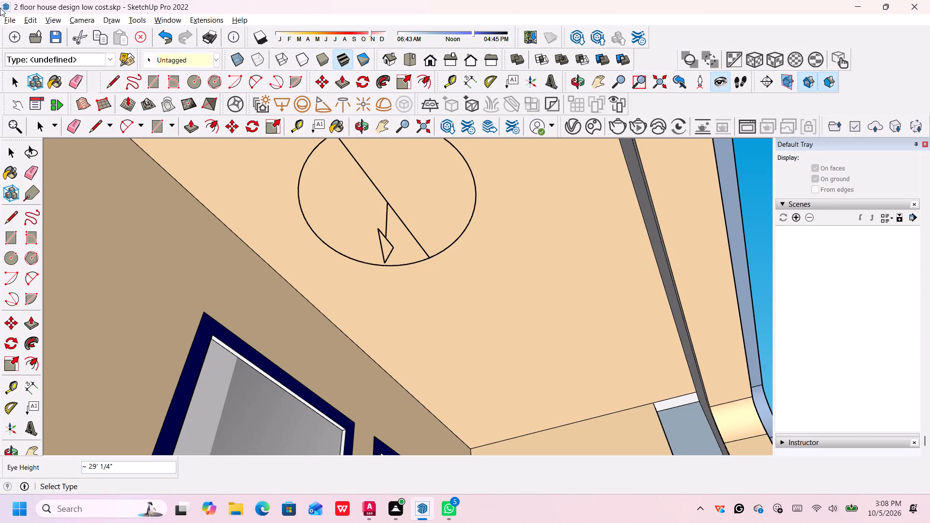
{"action": "left_click", "coordinate": [798, 218]}
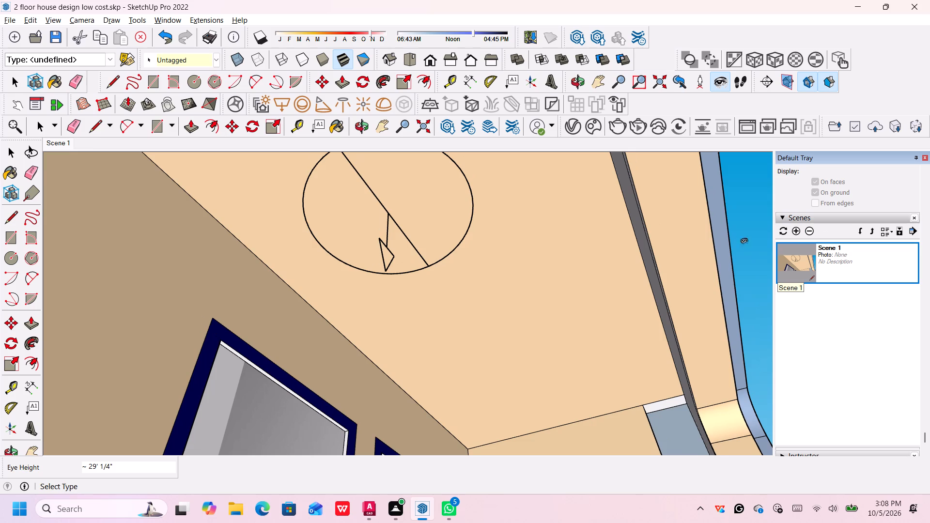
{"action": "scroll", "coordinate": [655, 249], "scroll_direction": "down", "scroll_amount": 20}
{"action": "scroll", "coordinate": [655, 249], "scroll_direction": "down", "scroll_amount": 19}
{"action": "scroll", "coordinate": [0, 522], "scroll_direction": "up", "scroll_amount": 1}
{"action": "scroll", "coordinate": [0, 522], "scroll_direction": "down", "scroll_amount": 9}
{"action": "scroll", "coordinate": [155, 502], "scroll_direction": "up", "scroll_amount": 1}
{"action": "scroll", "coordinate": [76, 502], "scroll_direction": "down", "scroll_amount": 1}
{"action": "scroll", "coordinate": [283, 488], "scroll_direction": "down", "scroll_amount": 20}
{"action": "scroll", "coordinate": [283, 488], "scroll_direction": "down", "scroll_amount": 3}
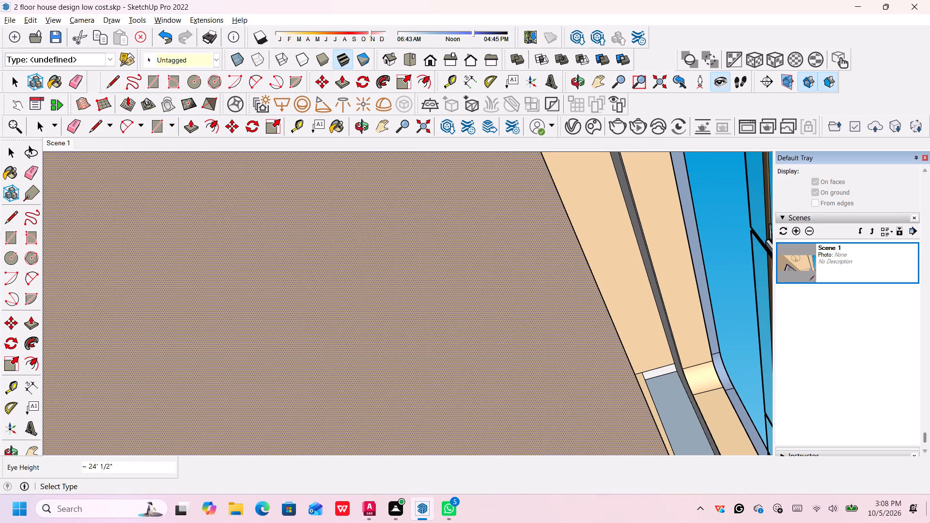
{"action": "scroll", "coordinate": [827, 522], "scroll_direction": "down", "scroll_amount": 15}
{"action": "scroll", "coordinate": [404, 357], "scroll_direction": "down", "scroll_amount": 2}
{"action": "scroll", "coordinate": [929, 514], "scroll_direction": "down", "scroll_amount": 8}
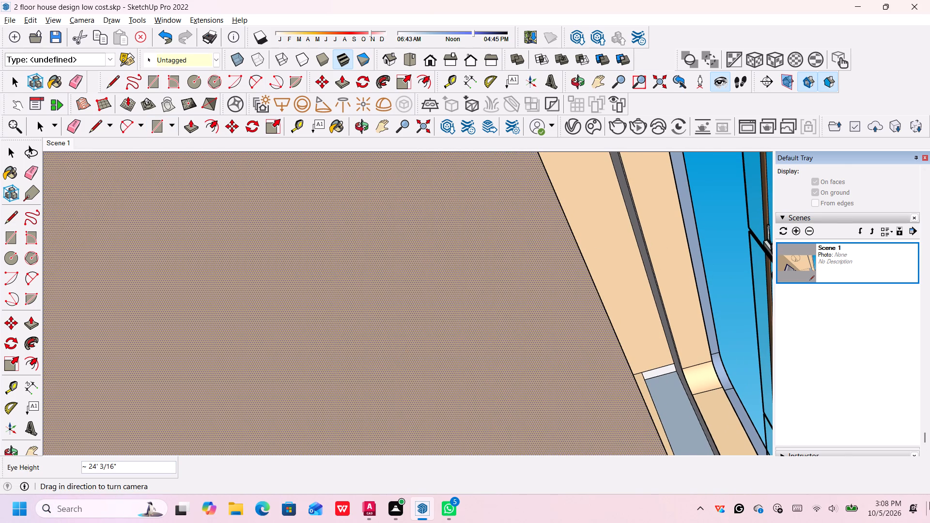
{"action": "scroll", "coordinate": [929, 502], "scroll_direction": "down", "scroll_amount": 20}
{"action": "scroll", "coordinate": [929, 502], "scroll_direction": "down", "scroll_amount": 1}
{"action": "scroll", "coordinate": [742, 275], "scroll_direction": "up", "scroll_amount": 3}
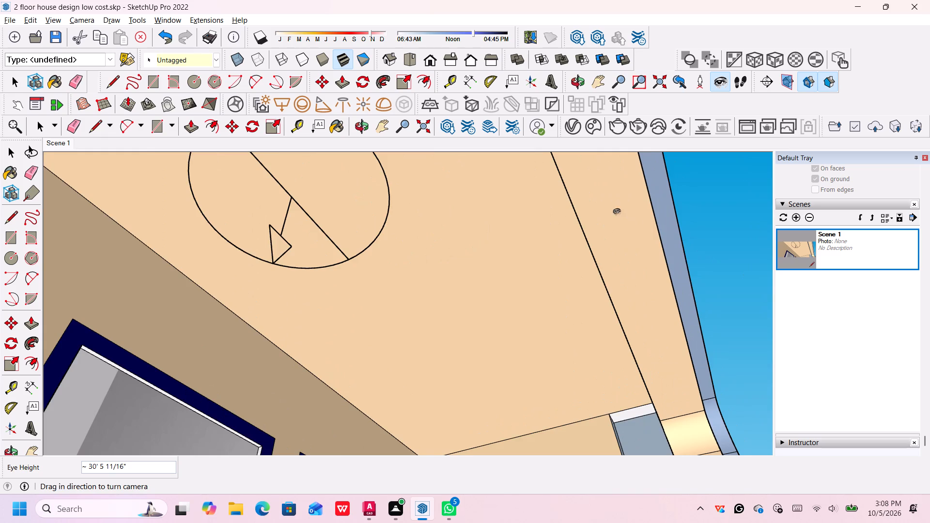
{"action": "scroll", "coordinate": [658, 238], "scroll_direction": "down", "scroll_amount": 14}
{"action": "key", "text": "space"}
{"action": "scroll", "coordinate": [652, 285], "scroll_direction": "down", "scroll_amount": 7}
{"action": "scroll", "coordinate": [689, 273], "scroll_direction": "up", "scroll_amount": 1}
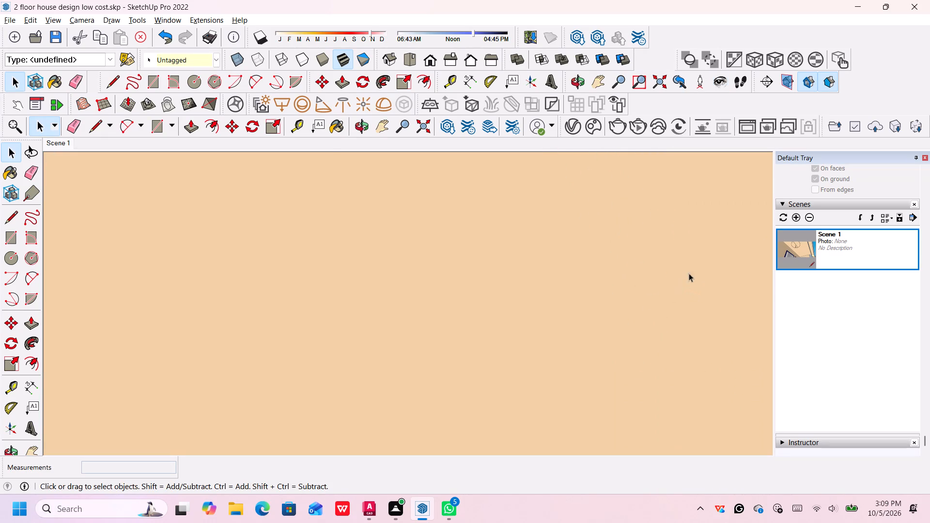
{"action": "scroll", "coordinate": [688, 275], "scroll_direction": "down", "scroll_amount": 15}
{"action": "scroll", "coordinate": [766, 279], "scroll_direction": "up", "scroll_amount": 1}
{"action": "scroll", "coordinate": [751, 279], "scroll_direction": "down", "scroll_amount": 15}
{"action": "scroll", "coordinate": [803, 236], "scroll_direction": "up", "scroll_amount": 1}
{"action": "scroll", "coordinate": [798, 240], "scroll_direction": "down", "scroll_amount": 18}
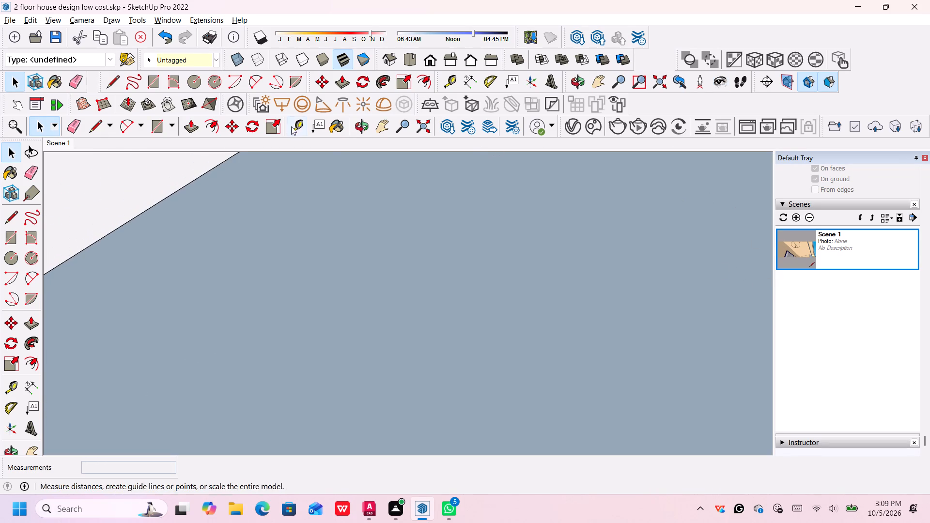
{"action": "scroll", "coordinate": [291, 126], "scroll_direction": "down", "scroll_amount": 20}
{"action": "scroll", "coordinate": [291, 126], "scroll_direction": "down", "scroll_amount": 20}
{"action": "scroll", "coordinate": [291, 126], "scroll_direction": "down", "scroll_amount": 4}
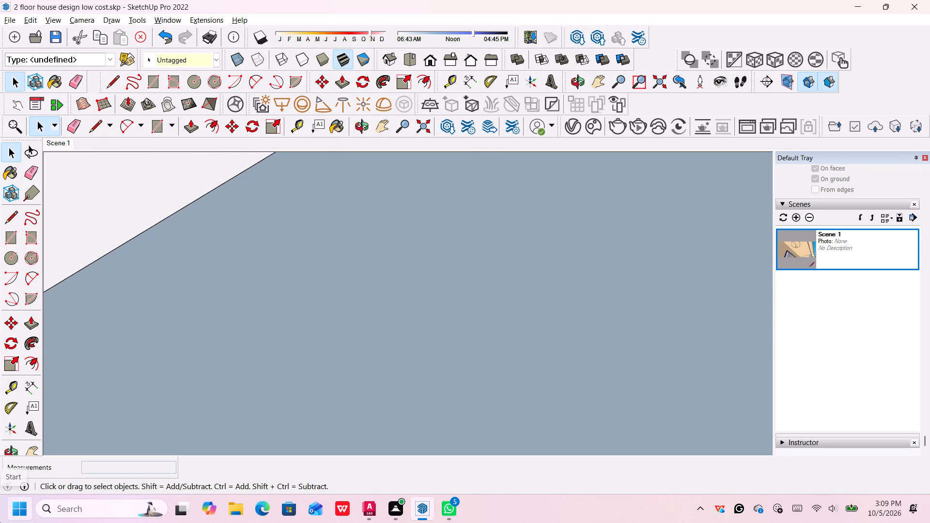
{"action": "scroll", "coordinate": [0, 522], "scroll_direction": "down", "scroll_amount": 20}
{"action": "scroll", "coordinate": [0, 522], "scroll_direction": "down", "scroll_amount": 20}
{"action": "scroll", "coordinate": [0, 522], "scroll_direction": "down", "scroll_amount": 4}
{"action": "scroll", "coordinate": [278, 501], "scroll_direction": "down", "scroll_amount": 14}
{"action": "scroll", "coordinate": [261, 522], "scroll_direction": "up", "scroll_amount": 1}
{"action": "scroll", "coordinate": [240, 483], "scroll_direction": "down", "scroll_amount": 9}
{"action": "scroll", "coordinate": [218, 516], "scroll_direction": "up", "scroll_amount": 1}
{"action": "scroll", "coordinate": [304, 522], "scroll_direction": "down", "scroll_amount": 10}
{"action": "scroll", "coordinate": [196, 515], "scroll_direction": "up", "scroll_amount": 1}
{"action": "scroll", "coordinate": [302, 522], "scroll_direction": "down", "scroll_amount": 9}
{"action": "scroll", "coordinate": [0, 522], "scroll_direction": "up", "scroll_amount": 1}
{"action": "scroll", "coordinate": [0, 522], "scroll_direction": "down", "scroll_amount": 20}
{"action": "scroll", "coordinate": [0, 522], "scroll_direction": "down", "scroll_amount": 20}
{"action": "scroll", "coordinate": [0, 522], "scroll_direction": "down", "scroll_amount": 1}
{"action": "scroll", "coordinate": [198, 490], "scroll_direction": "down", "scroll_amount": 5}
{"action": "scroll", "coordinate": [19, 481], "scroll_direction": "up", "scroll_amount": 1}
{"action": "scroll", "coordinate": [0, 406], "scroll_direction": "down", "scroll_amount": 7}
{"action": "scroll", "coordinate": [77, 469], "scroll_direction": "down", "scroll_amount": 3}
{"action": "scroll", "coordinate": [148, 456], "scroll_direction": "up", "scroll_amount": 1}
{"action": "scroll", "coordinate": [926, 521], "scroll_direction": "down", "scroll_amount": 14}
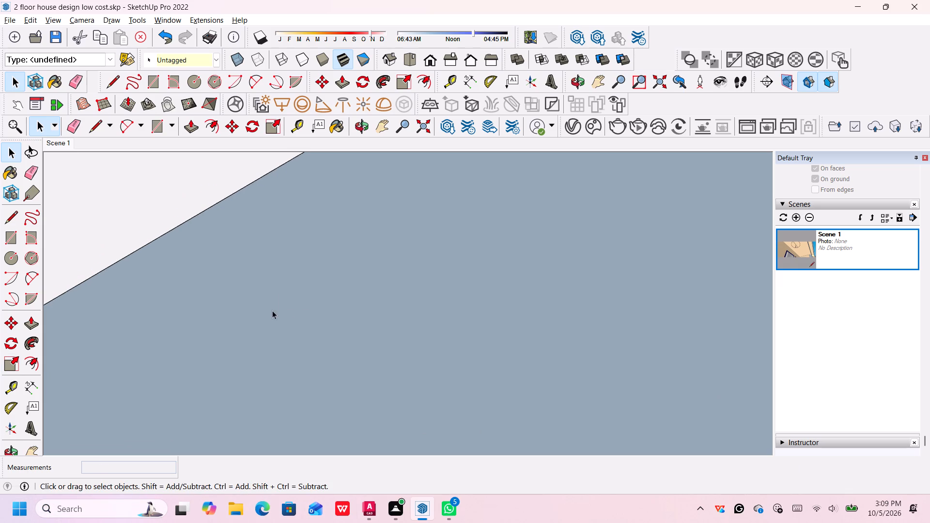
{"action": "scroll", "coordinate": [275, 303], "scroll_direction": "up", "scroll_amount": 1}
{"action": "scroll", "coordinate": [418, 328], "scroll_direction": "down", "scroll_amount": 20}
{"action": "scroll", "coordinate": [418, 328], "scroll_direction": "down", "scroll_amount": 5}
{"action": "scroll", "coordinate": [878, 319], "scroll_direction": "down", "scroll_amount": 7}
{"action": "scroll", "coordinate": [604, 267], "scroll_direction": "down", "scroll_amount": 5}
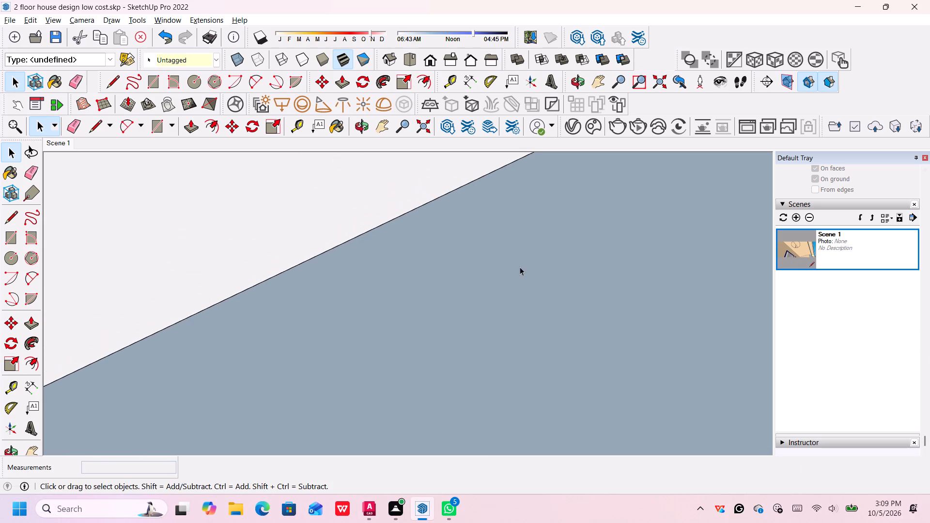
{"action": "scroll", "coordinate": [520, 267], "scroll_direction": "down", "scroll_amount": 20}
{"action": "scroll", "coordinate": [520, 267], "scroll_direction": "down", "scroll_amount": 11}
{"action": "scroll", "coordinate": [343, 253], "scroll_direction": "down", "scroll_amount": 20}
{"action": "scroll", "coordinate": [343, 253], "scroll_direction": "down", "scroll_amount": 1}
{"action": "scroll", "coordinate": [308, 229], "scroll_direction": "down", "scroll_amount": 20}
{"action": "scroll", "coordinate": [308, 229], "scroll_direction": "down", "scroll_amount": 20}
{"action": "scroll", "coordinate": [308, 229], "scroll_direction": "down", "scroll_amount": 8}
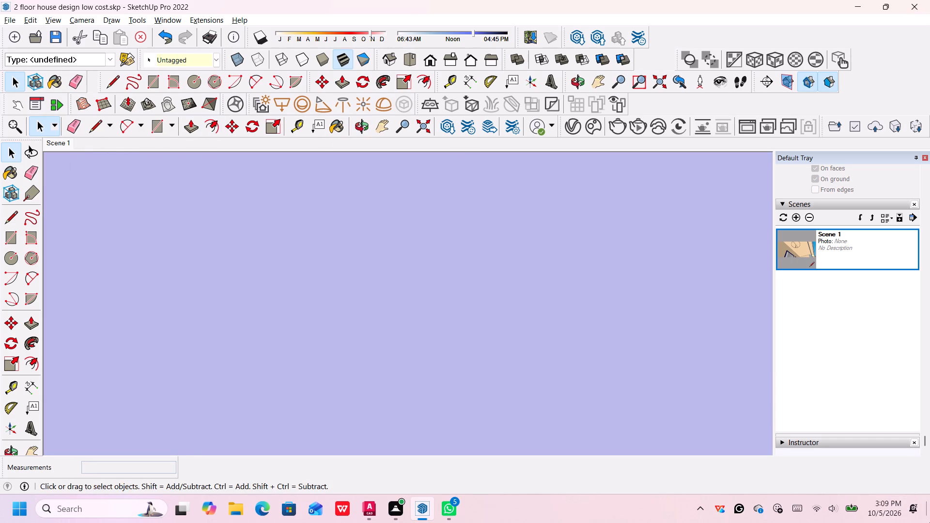
Return to the saved Scene 1 view and move the shadow date to the end of December.
{"action": "double_click", "coordinate": [803, 261]}
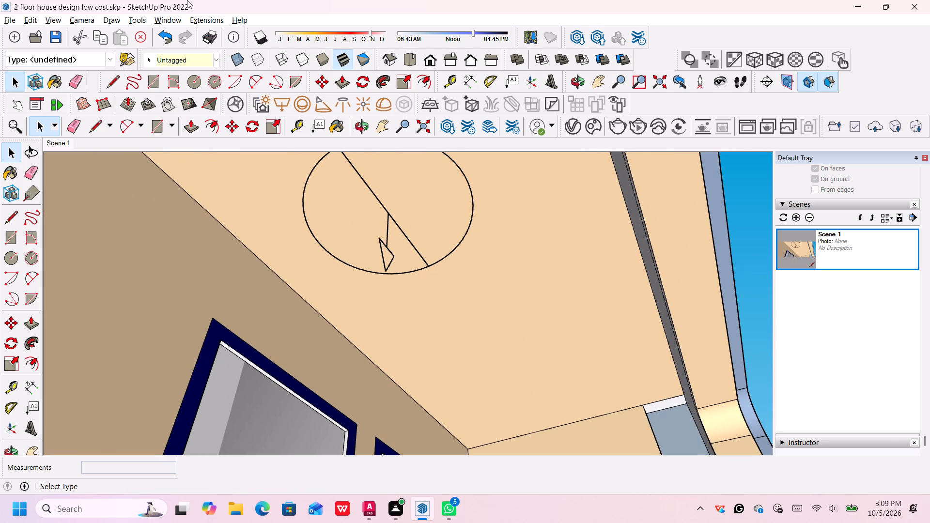
{"action": "scroll", "coordinate": [0, 22], "scroll_direction": "down", "scroll_amount": 1}
{"action": "left_click_drag", "start_coordinate": [316, 29], "coordinate": [442, 100]}
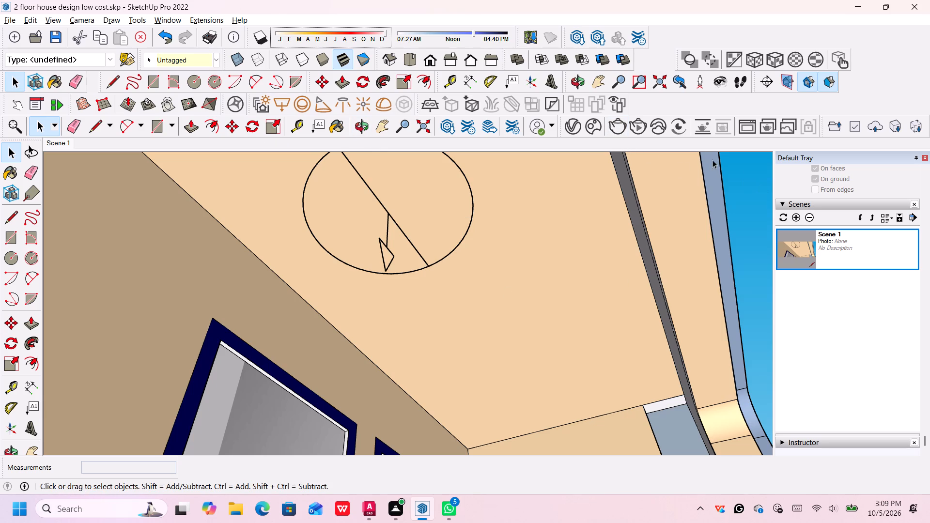
Render the disc ceiling light view with V-Ray, check the image at different magnifications, and close the frame buffer.
{"action": "left_click", "coordinate": [617, 123]}
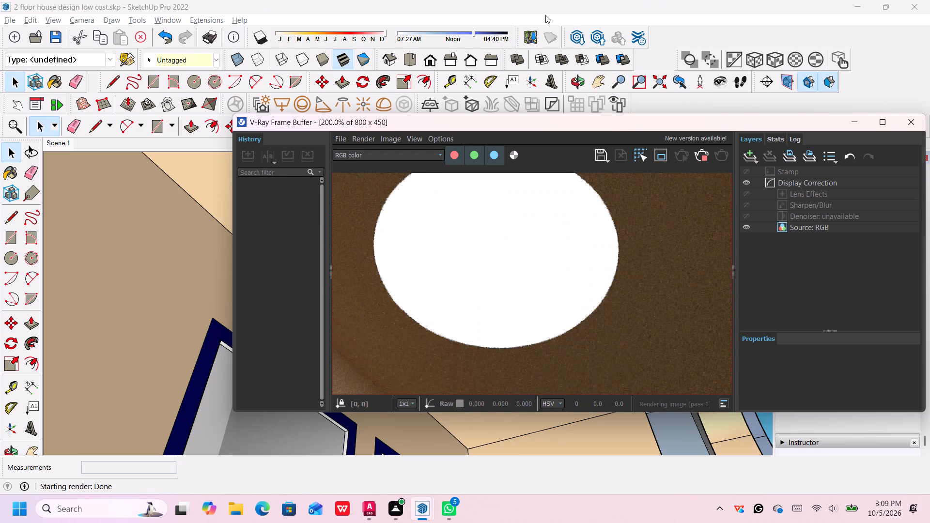
{"action": "scroll", "coordinate": [534, 280], "scroll_direction": "down", "scroll_amount": 2}
{"action": "scroll", "coordinate": [534, 280], "scroll_direction": "up", "scroll_amount": 1}
{"action": "scroll", "coordinate": [535, 279], "scroll_direction": "down", "scroll_amount": 2}
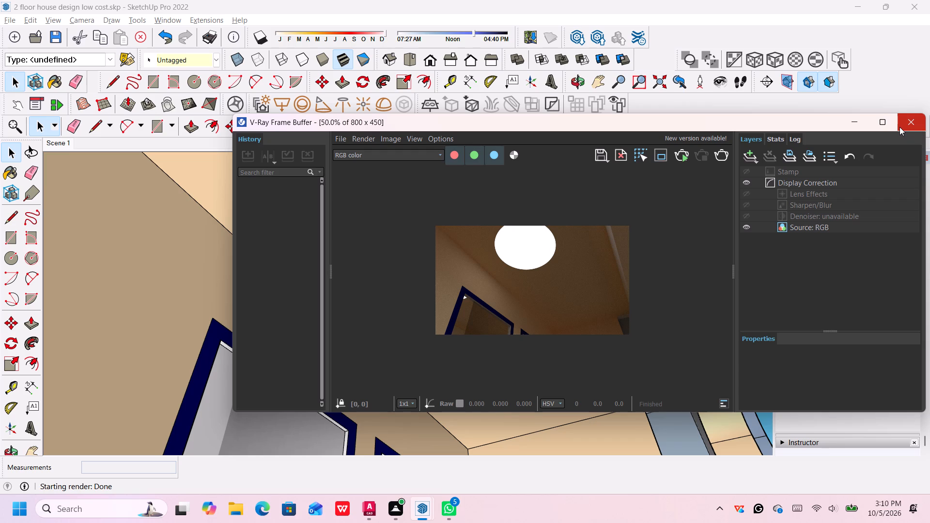
{"action": "left_click", "coordinate": [903, 132]}
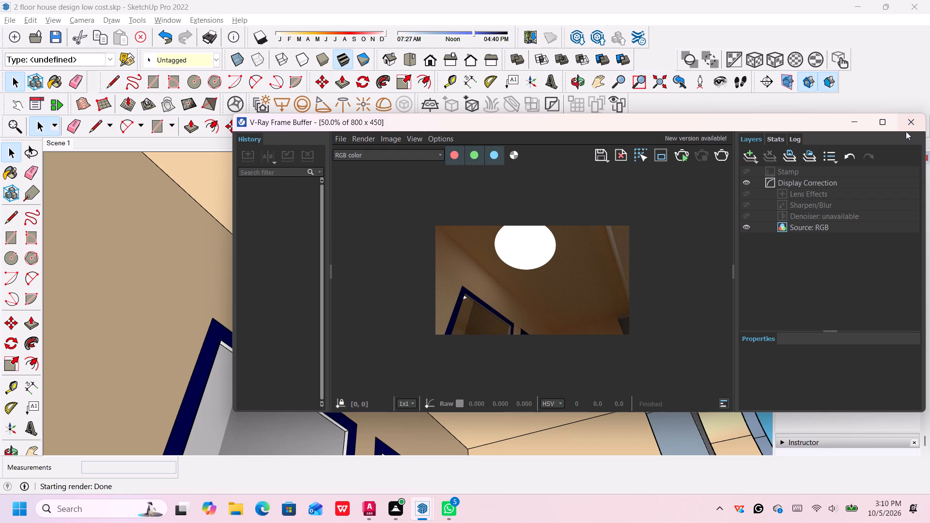
{"action": "left_click", "coordinate": [912, 127]}
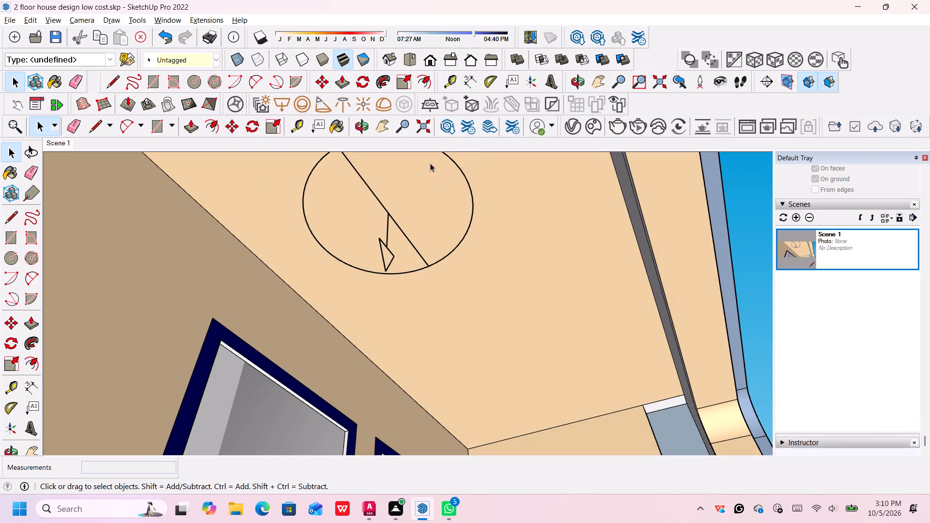
Place a V-Ray spot light in front of the house's facade, at the light blue band between the two floors.
{"action": "left_click", "coordinate": [304, 105]}
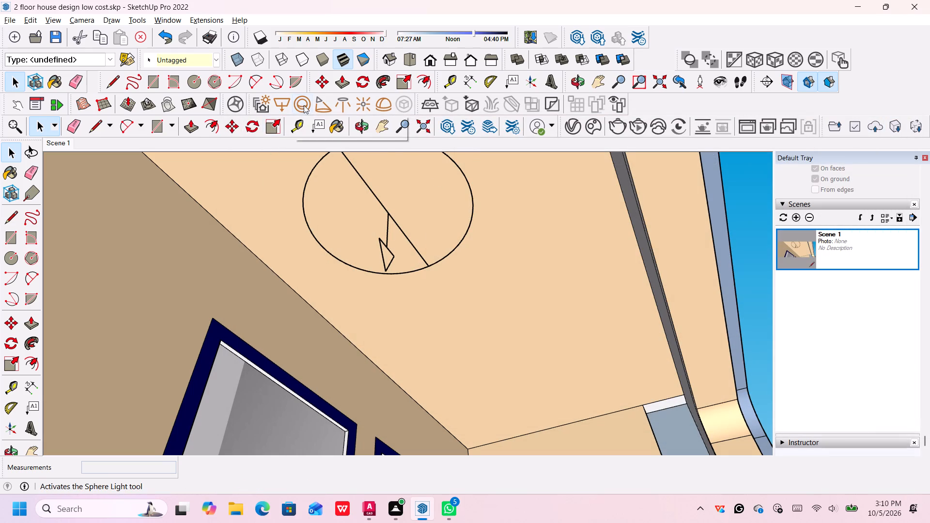
{"action": "scroll", "coordinate": [466, 231], "scroll_direction": "down", "scroll_amount": 20}
{"action": "scroll", "coordinate": [466, 231], "scroll_direction": "down", "scroll_amount": 1}
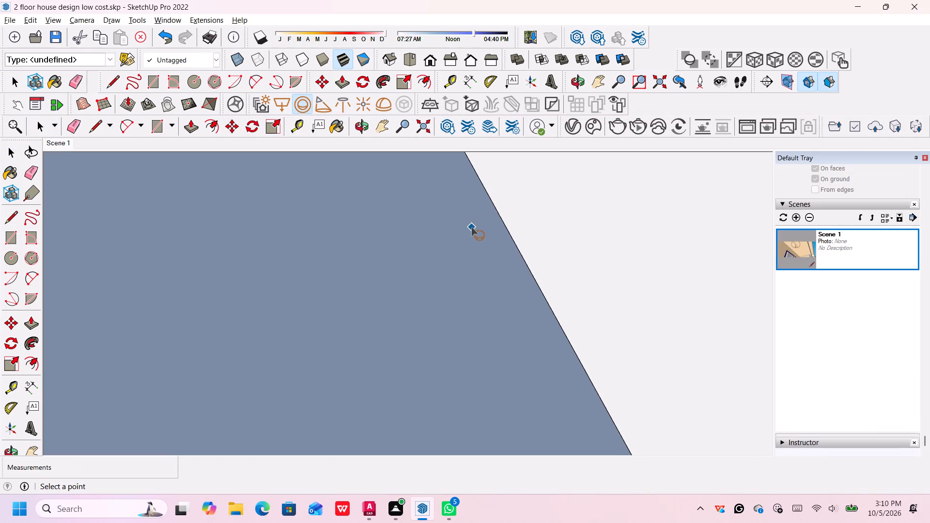
{"action": "scroll", "coordinate": [471, 227], "scroll_direction": "down", "scroll_amount": 4}
{"action": "scroll", "coordinate": [534, 333], "scroll_direction": "down", "scroll_amount": 20}
{"action": "scroll", "coordinate": [534, 333], "scroll_direction": "down", "scroll_amount": 6}
{"action": "scroll", "coordinate": [537, 325], "scroll_direction": "up", "scroll_amount": 3}
{"action": "scroll", "coordinate": [539, 324], "scroll_direction": "down", "scroll_amount": 9}
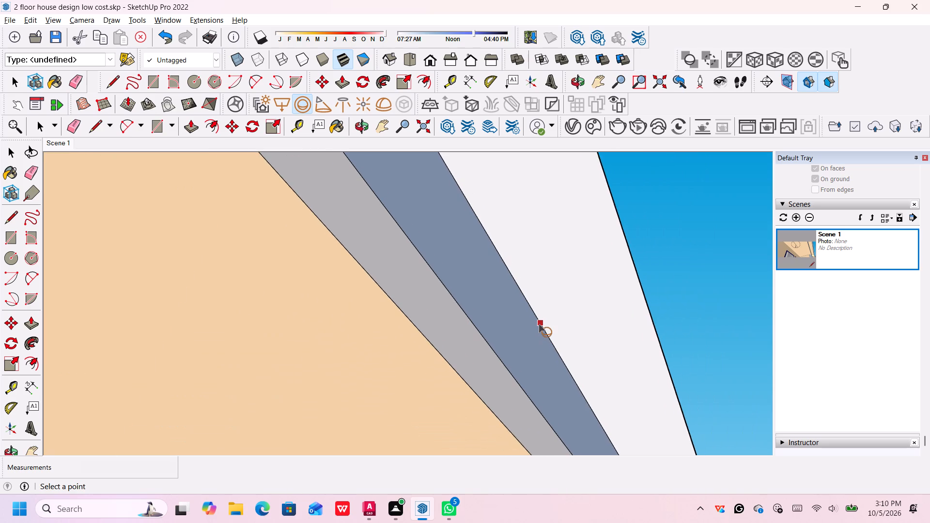
{"action": "scroll", "coordinate": [539, 324], "scroll_direction": "down", "scroll_amount": 20}
{"action": "scroll", "coordinate": [539, 324], "scroll_direction": "down", "scroll_amount": 20}
{"action": "scroll", "coordinate": [539, 324], "scroll_direction": "down", "scroll_amount": 8}
{"action": "scroll", "coordinate": [543, 317], "scroll_direction": "up", "scroll_amount": 1}
{"action": "scroll", "coordinate": [543, 317], "scroll_direction": "down", "scroll_amount": 5}
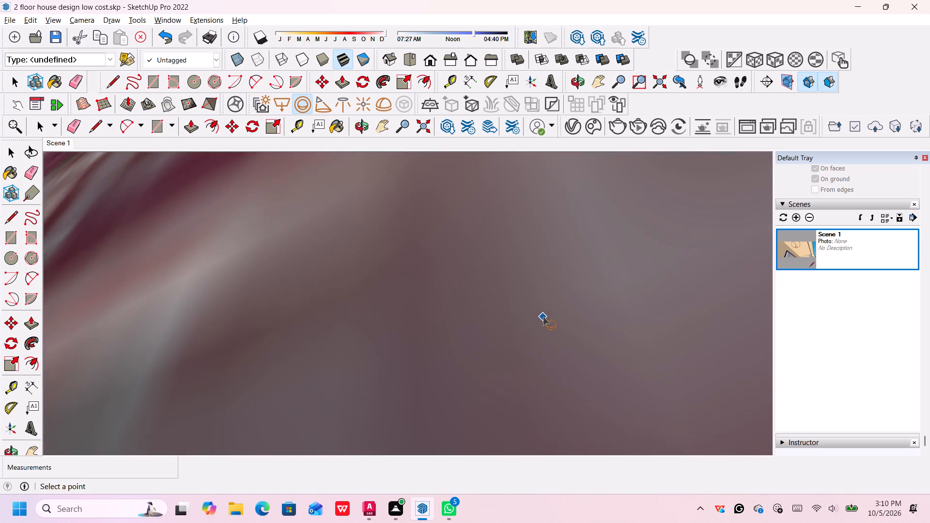
{"action": "scroll", "coordinate": [543, 317], "scroll_direction": "down", "scroll_amount": 13}
{"action": "scroll", "coordinate": [553, 298], "scroll_direction": "up", "scroll_amount": 1}
{"action": "scroll", "coordinate": [554, 299], "scroll_direction": "down", "scroll_amount": 20}
{"action": "scroll", "coordinate": [554, 299], "scroll_direction": "down", "scroll_amount": 20}
{"action": "scroll", "coordinate": [554, 299], "scroll_direction": "down", "scroll_amount": 13}
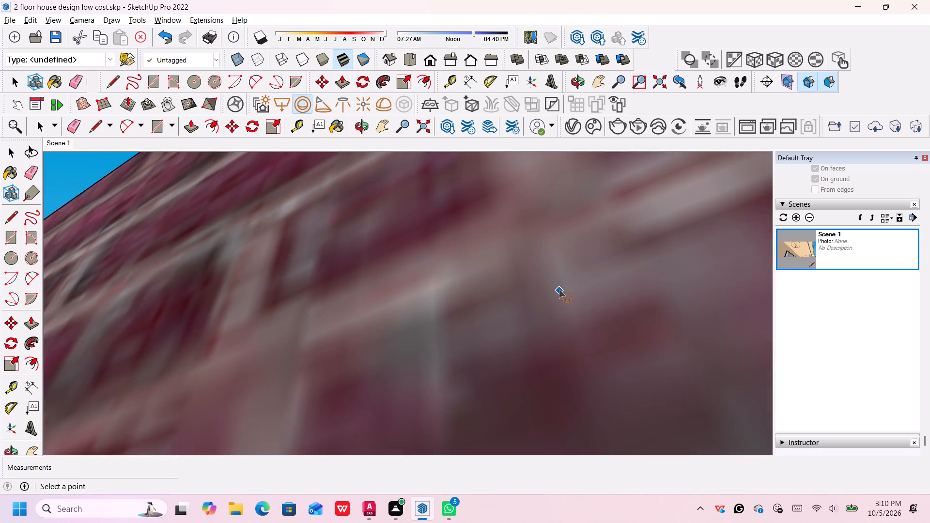
{"action": "scroll", "coordinate": [559, 290], "scroll_direction": "down", "scroll_amount": 19}
{"action": "scroll", "coordinate": [560, 289], "scroll_direction": "up", "scroll_amount": 1}
{"action": "scroll", "coordinate": [560, 289], "scroll_direction": "down", "scroll_amount": 20}
{"action": "scroll", "coordinate": [560, 289], "scroll_direction": "down", "scroll_amount": 18}
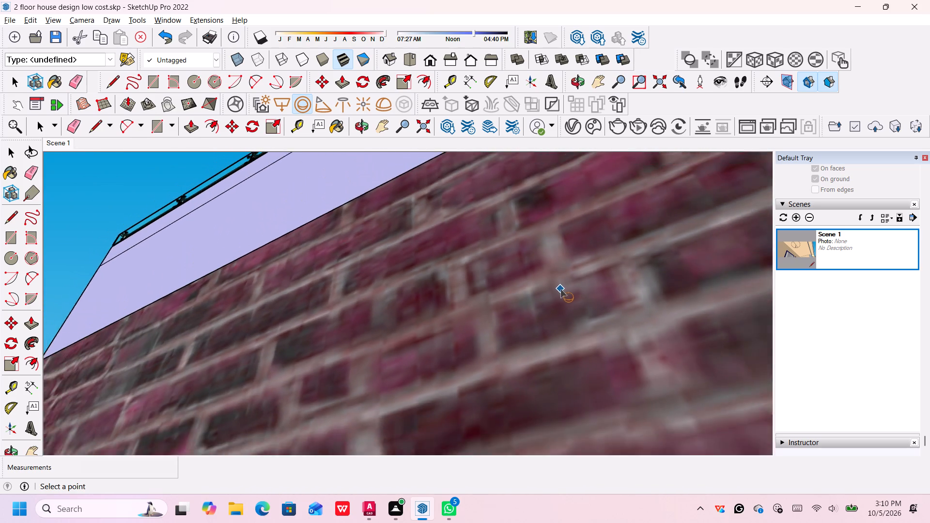
{"action": "scroll", "coordinate": [564, 289], "scroll_direction": "up", "scroll_amount": 1}
{"action": "scroll", "coordinate": [564, 289], "scroll_direction": "down", "scroll_amount": 20}
{"action": "scroll", "coordinate": [564, 289], "scroll_direction": "down", "scroll_amount": 20}
{"action": "scroll", "coordinate": [564, 289], "scroll_direction": "down", "scroll_amount": 13}
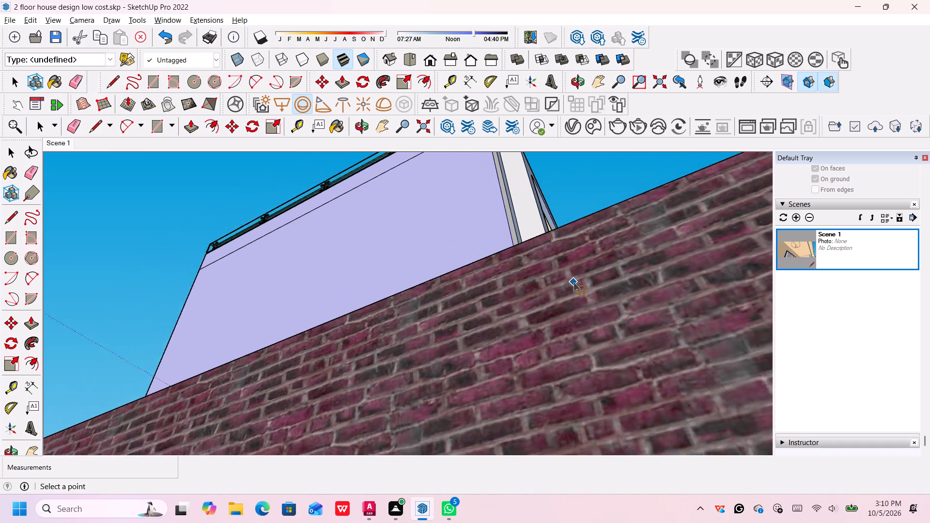
{"action": "scroll", "coordinate": [573, 282], "scroll_direction": "down", "scroll_amount": 20}
{"action": "scroll", "coordinate": [573, 282], "scroll_direction": "down", "scroll_amount": 3}
{"action": "scroll", "coordinate": [574, 279], "scroll_direction": "up", "scroll_amount": 1}
{"action": "scroll", "coordinate": [574, 279], "scroll_direction": "down", "scroll_amount": 20}
{"action": "scroll", "coordinate": [574, 279], "scroll_direction": "down", "scroll_amount": 10}
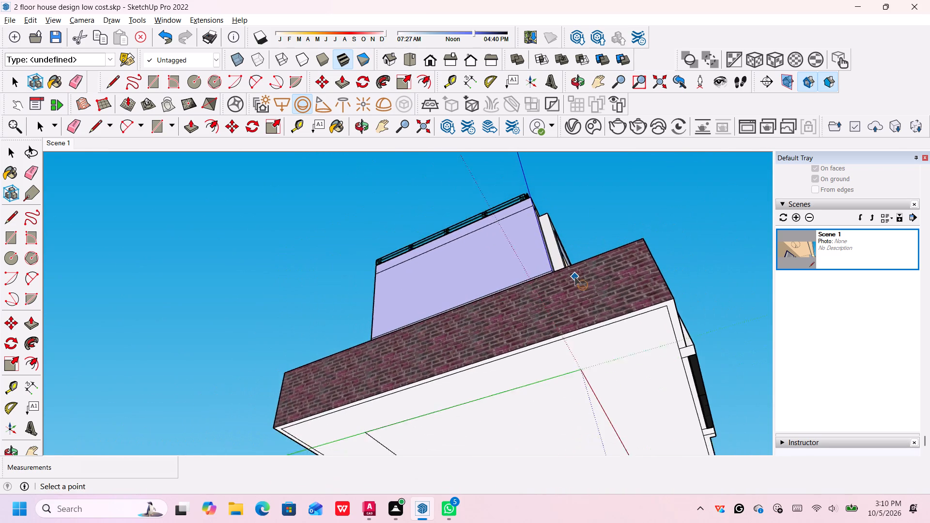
{"action": "scroll", "coordinate": [574, 277], "scroll_direction": "down", "scroll_amount": 20}
{"action": "scroll", "coordinate": [574, 277], "scroll_direction": "down", "scroll_amount": 3}
{"action": "scroll", "coordinate": [607, 290], "scroll_direction": "up", "scroll_amount": 1}
{"action": "scroll", "coordinate": [617, 298], "scroll_direction": "down", "scroll_amount": 1}
{"action": "middle_click_drag", "start_coordinate": [623, 294], "coordinate": [495, 459]}
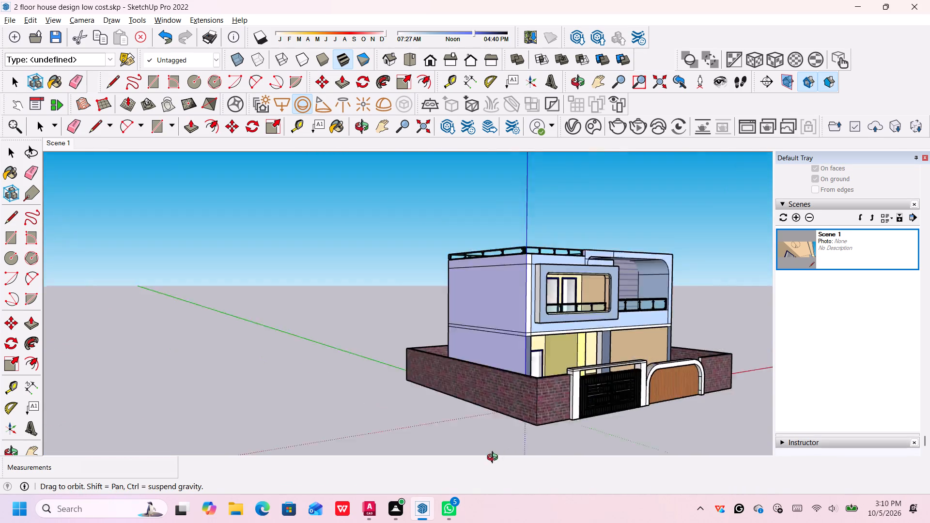
{"action": "middle_click_drag", "start_coordinate": [495, 459], "coordinate": [445, 492]}
{"action": "scroll", "coordinate": [596, 454], "scroll_direction": "up", "scroll_amount": 15}
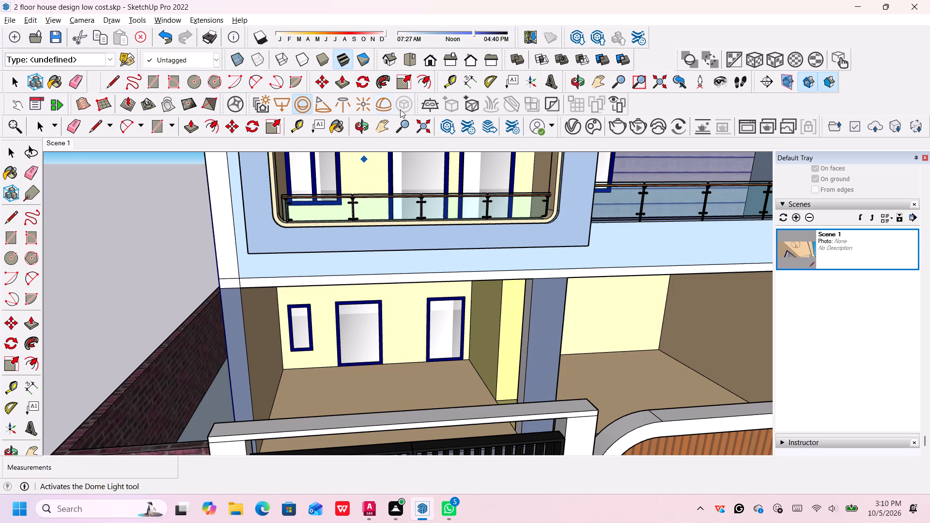
{"action": "left_click", "coordinate": [381, 104]}
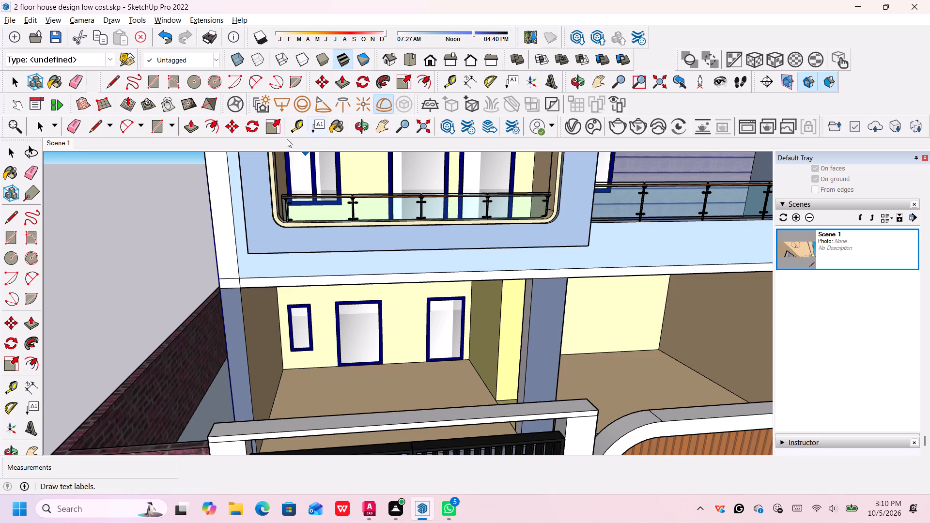
{"action": "left_click", "coordinate": [328, 114]}
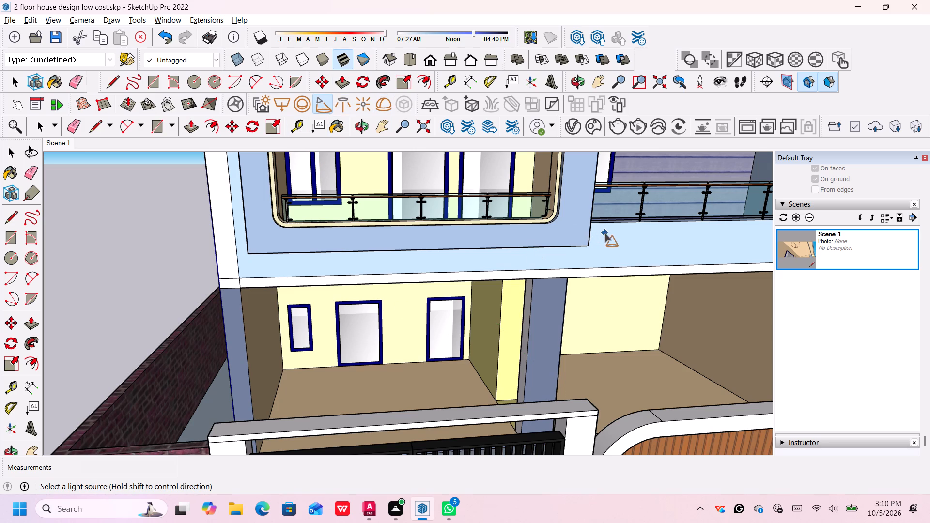
{"action": "left_click", "coordinate": [612, 239]}
{"action": "key", "text": "space"}
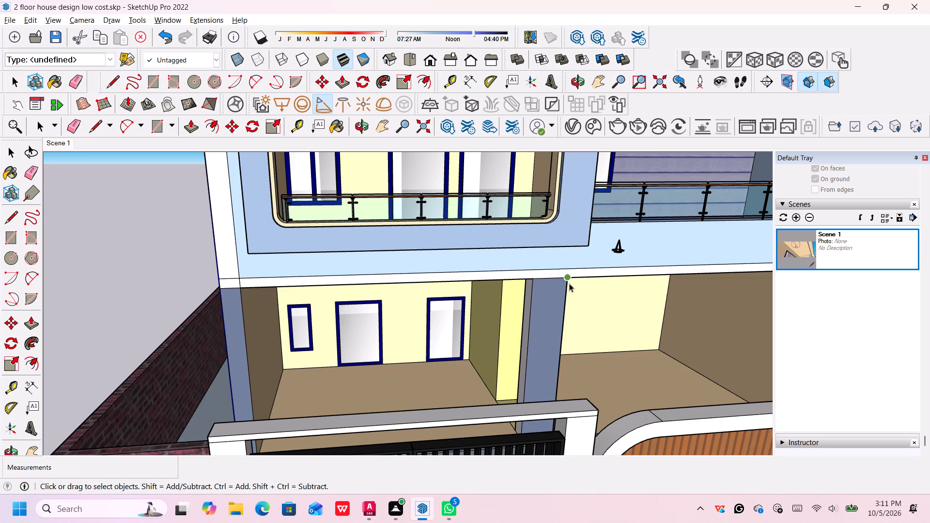
{"action": "key", "text": "space"}
Examine where the spot light sits relative to the facade's light blue band from close up and from farther out.
{"action": "scroll", "coordinate": [616, 238], "scroll_direction": "up", "scroll_amount": 7}
{"action": "scroll", "coordinate": [0, 381], "scroll_direction": "up", "scroll_amount": 1}
{"action": "scroll", "coordinate": [249, 405], "scroll_direction": "up", "scroll_amount": 1}
{"action": "scroll", "coordinate": [318, 454], "scroll_direction": "down", "scroll_amount": 3}
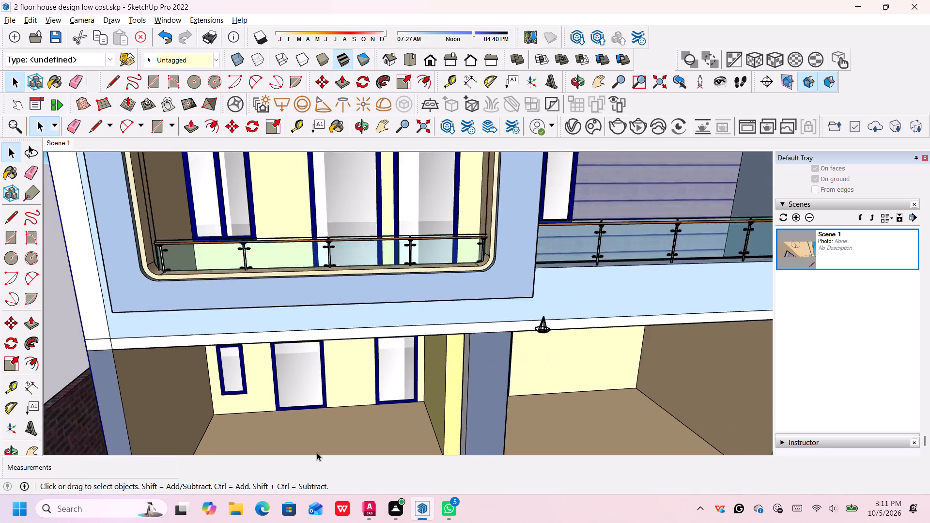
{"action": "scroll", "coordinate": [317, 452], "scroll_direction": "down", "scroll_amount": 14}
{"action": "scroll", "coordinate": [424, 447], "scroll_direction": "up", "scroll_amount": 8}
{"action": "scroll", "coordinate": [377, 400], "scroll_direction": "up", "scroll_amount": 2}
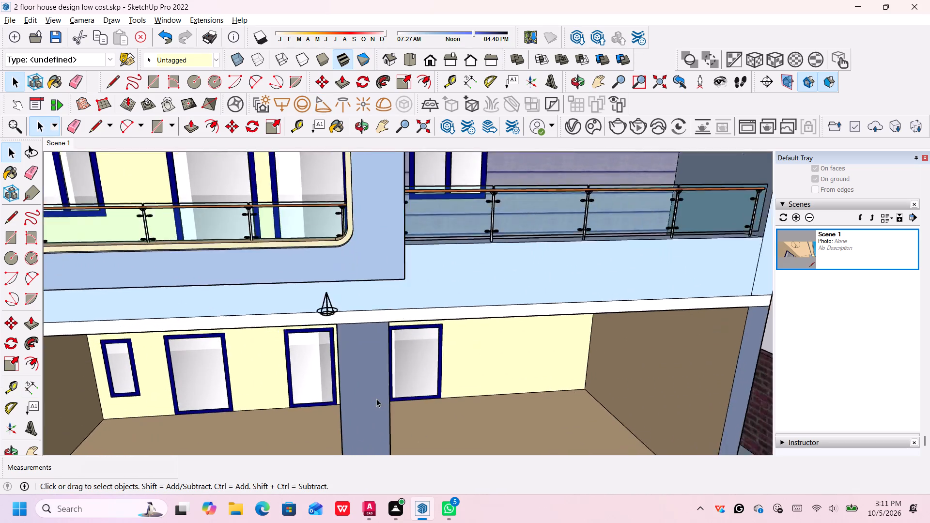
{"action": "scroll", "coordinate": [376, 399], "scroll_direction": "up", "scroll_amount": 7}
{"action": "scroll", "coordinate": [353, 313], "scroll_direction": "down", "scroll_amount": 17}
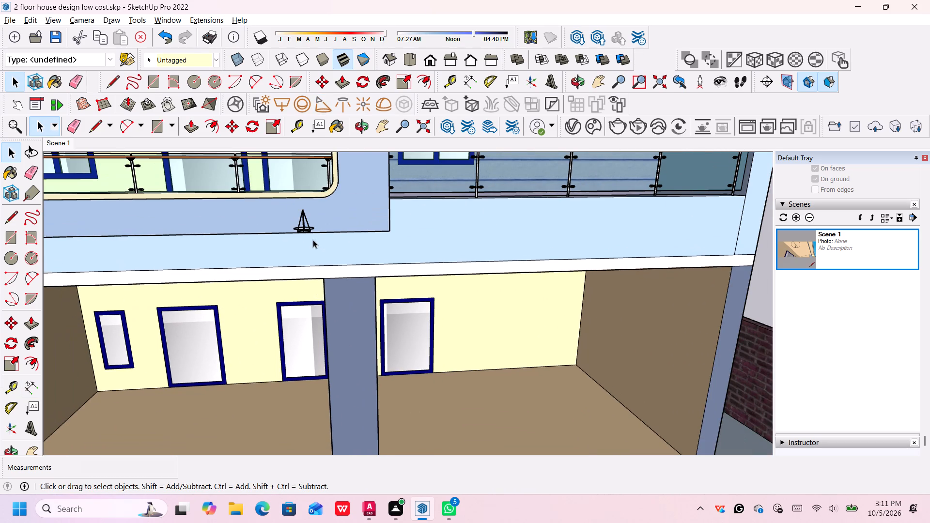
{"action": "left_click", "coordinate": [311, 235]}
{"action": "key", "text": "space"}
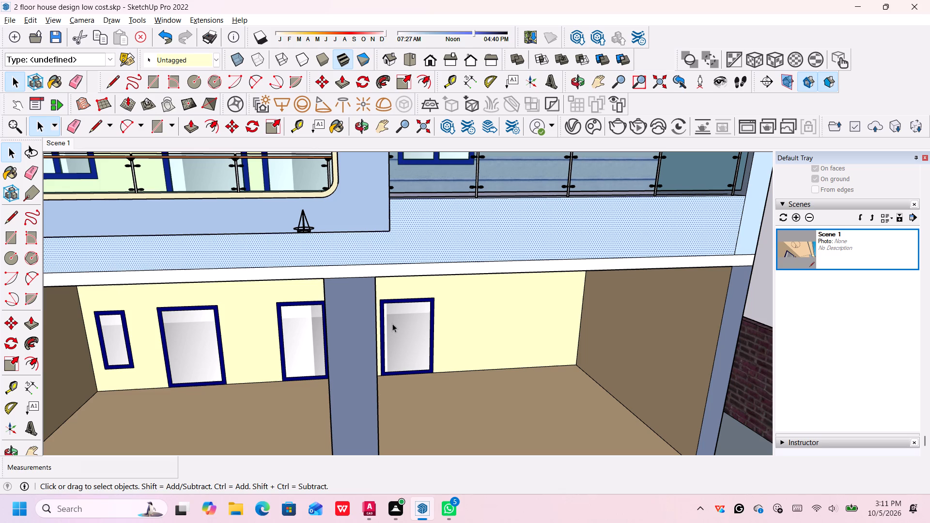
{"action": "scroll", "coordinate": [451, 311], "scroll_direction": "down", "scroll_amount": 19}
{"action": "left_click", "coordinate": [646, 250]}
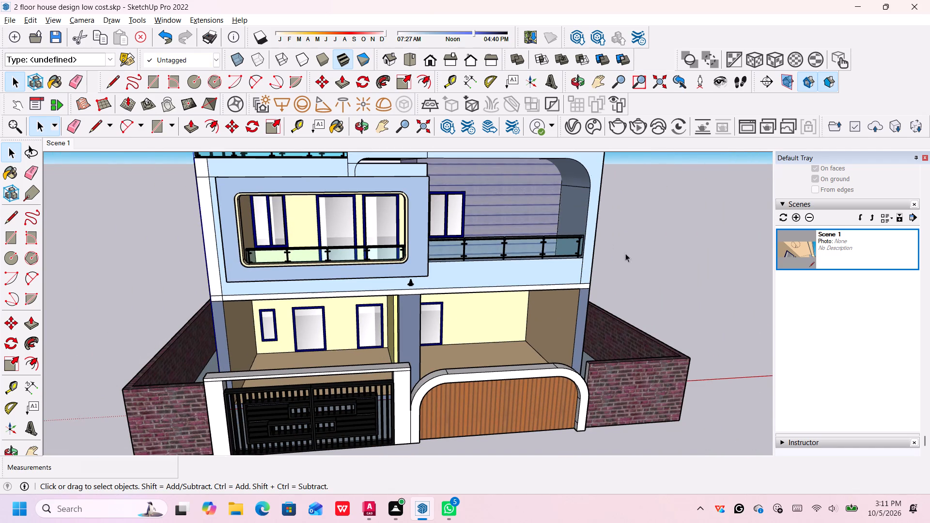
Move the spot light about 18' 8" onto the light blue facade band, below the glass railing beside the framed balcony.
{"action": "scroll", "coordinate": [275, 215], "scroll_direction": "up", "scroll_amount": 8}
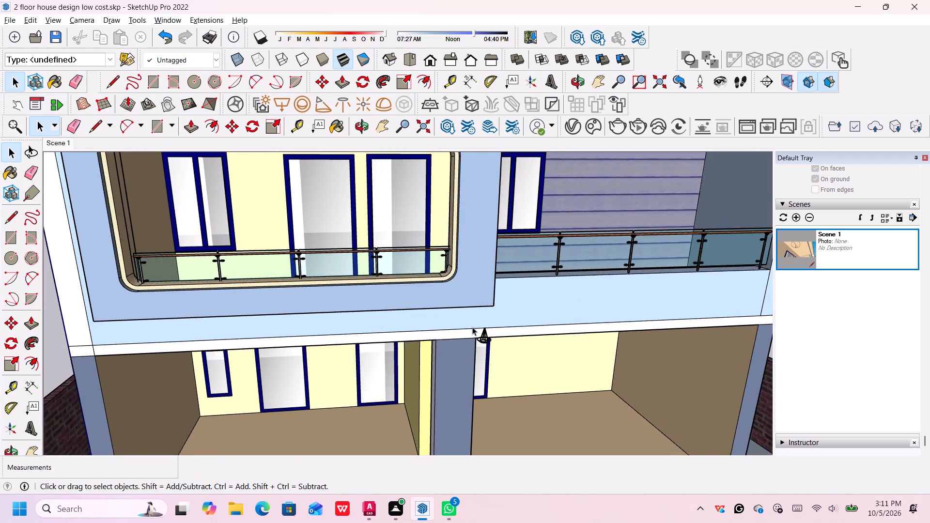
{"action": "scroll", "coordinate": [472, 327], "scroll_direction": "up", "scroll_amount": 11}
{"action": "scroll", "coordinate": [498, 352], "scroll_direction": "down", "scroll_amount": 6}
{"action": "left_click", "coordinate": [492, 348]}
{"action": "double_click", "coordinate": [491, 348]}
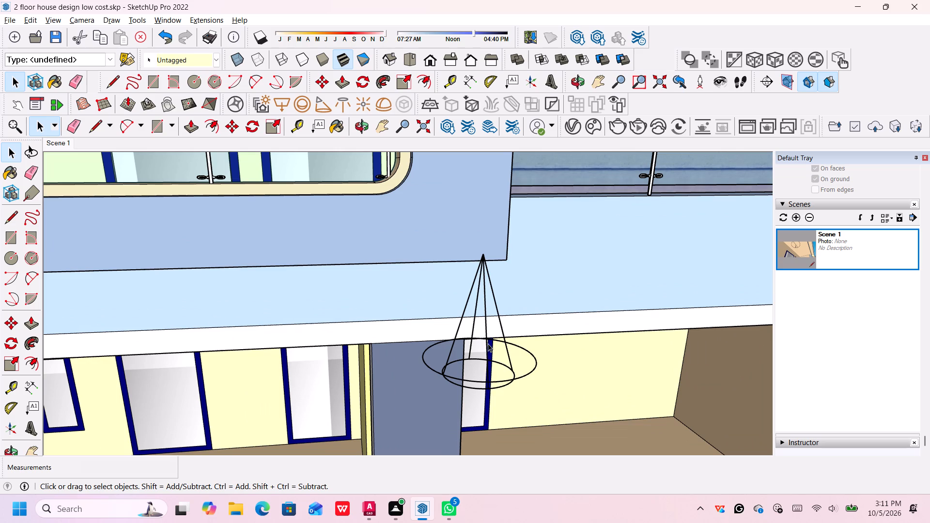
{"action": "double_click", "coordinate": [483, 282]}
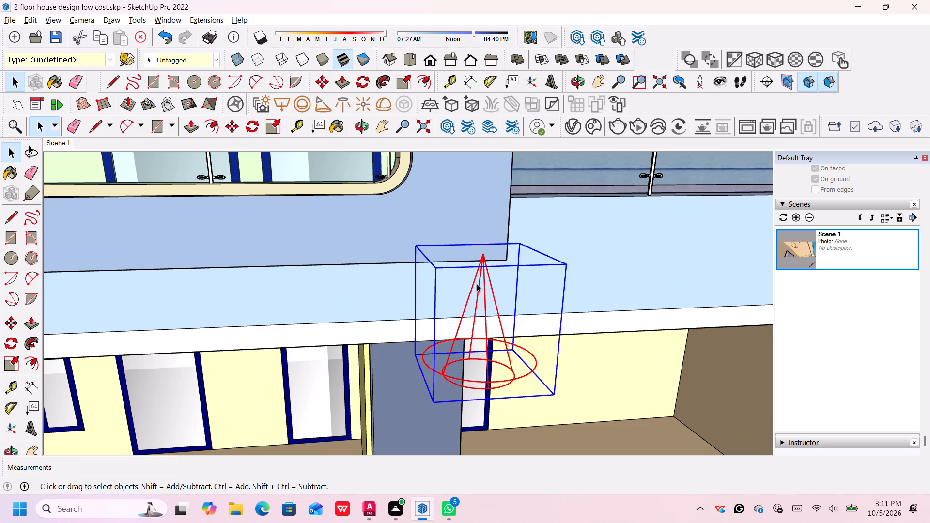
{"action": "key", "text": "m"}
{"action": "key", "text": "Return"}
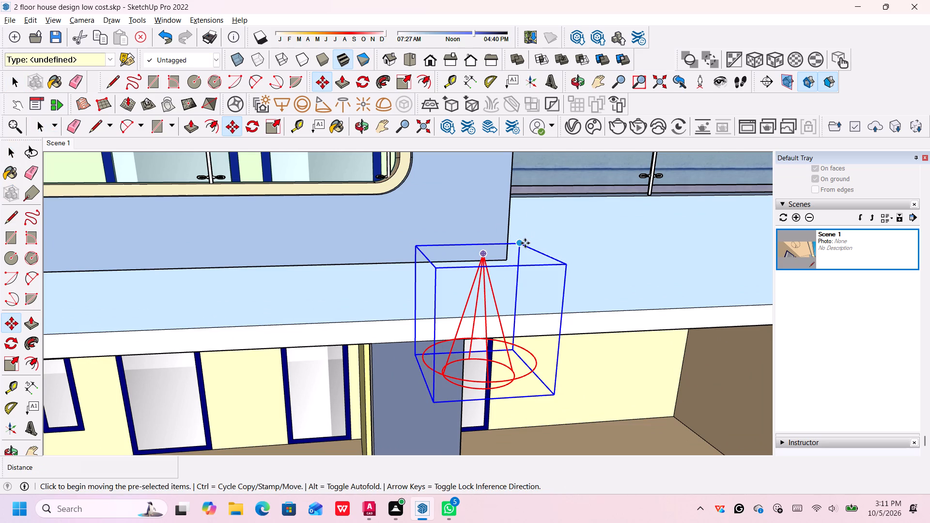
{"action": "left_click_drag", "start_coordinate": [523, 243], "coordinate": [621, 233]}
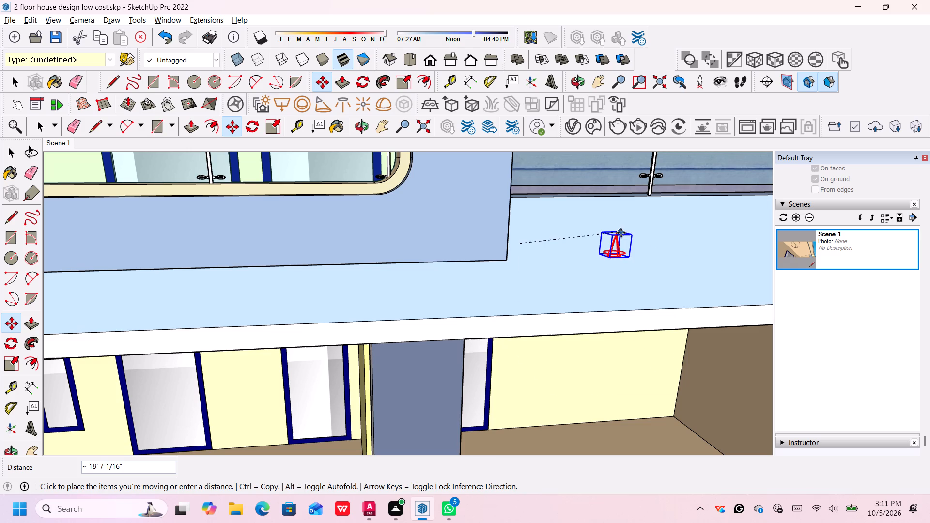
{"action": "left_click_drag", "start_coordinate": [621, 233], "coordinate": [626, 225]}
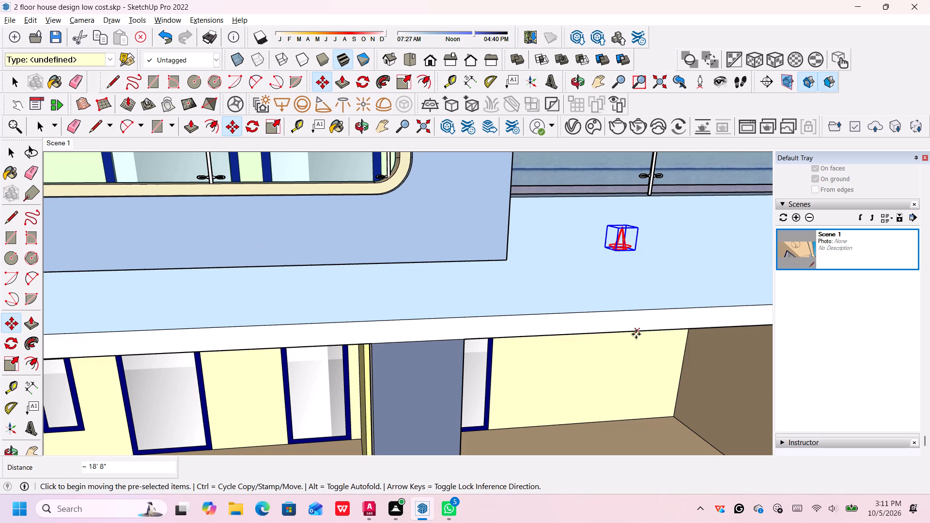
{"action": "key", "text": "Return"}
{"action": "key", "text": "space"}
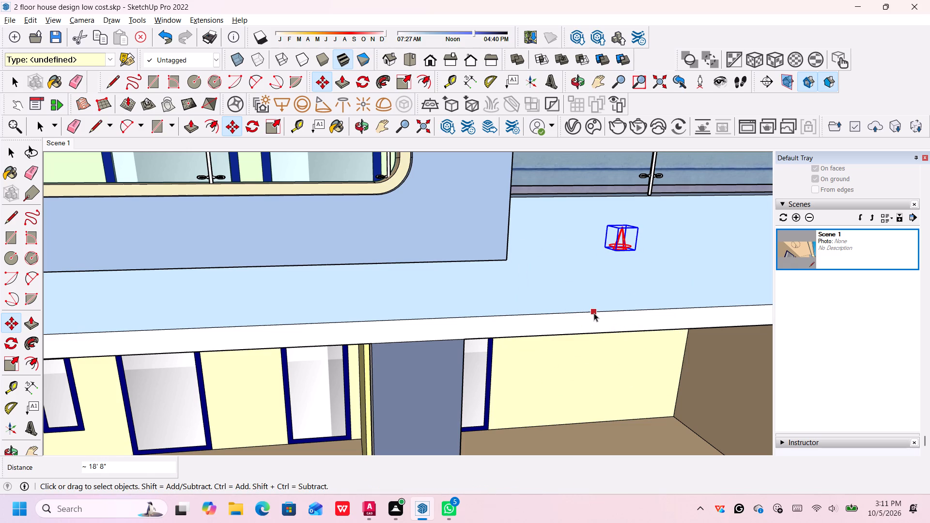
{"action": "key", "text": "space"}
{"action": "left_click", "coordinate": [587, 293]}
Set the spot light's color to red (R 0.859, G 0.043, B 0.043) in the V-Ray Asset Editor and store it as a swatch.
{"action": "scroll", "coordinate": [563, 277], "scroll_direction": "down", "scroll_amount": 6}
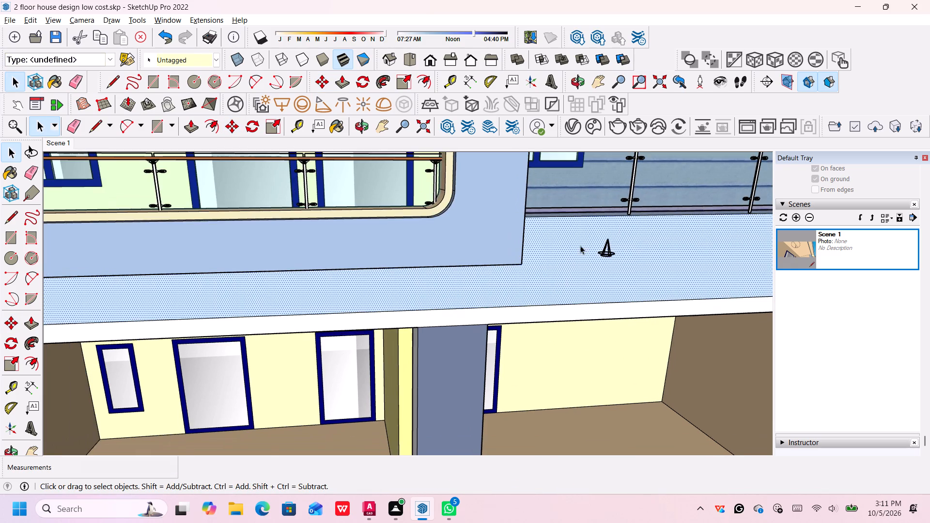
{"action": "scroll", "coordinate": [588, 244], "scroll_direction": "up", "scroll_amount": 14}
{"action": "scroll", "coordinate": [613, 237], "scroll_direction": "down", "scroll_amount": 20}
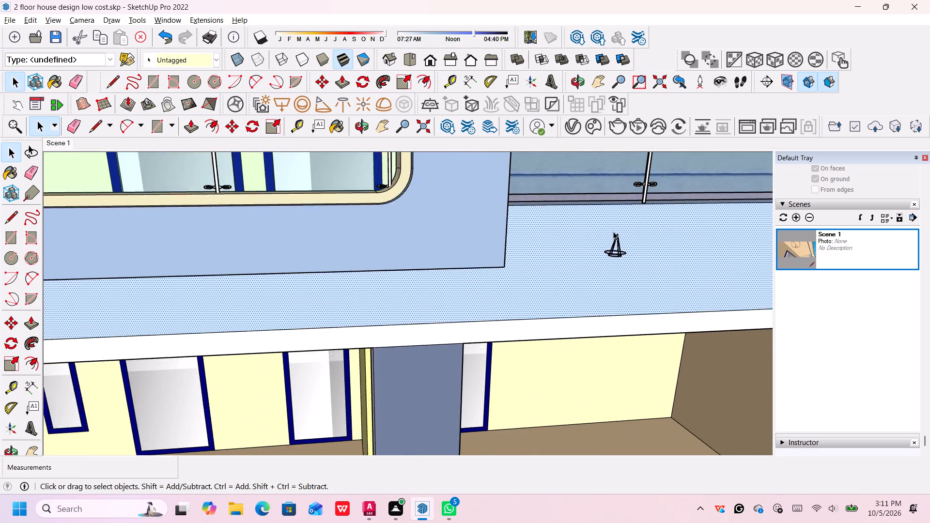
{"action": "scroll", "coordinate": [613, 231], "scroll_direction": "down", "scroll_amount": 5}
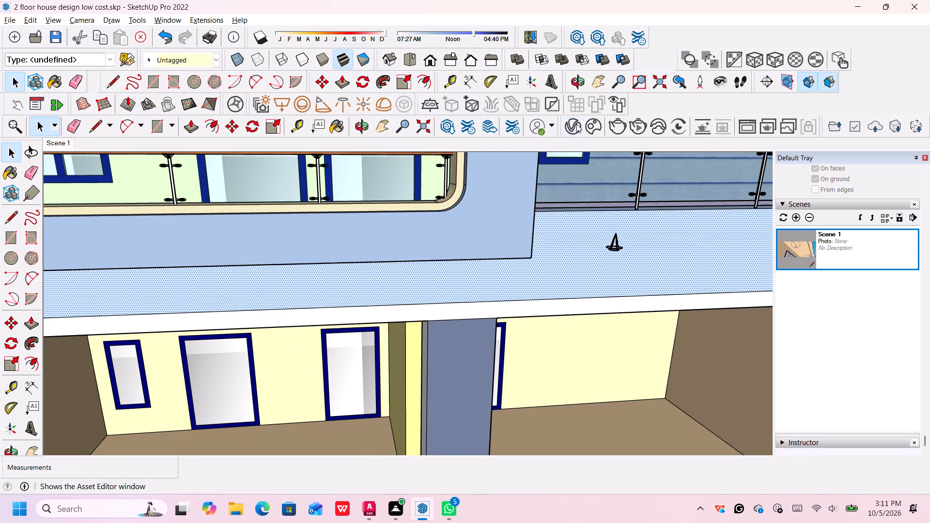
{"action": "left_click", "coordinate": [573, 126]}
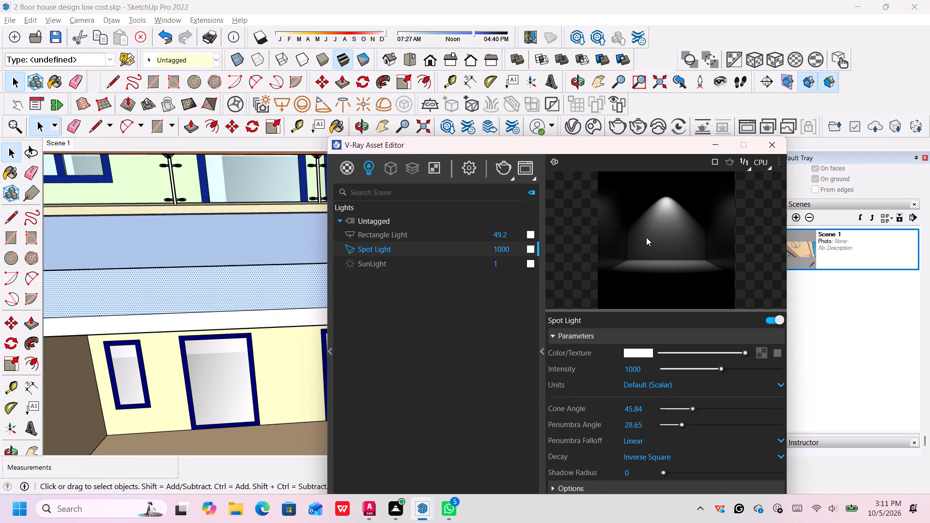
{"action": "left_click", "coordinate": [641, 352]}
{"action": "left_click", "coordinate": [418, 179]}
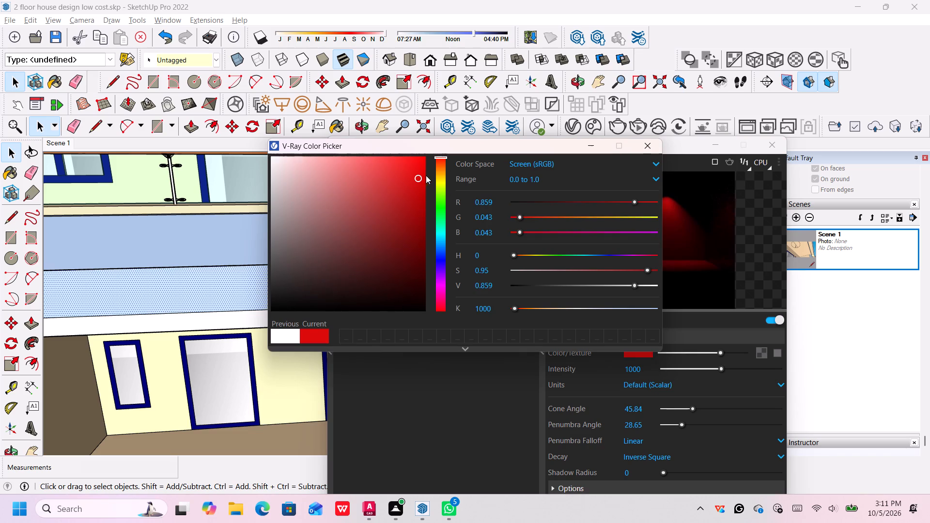
{"action": "left_click", "coordinate": [314, 330]}
{"action": "left_click", "coordinate": [648, 150]}
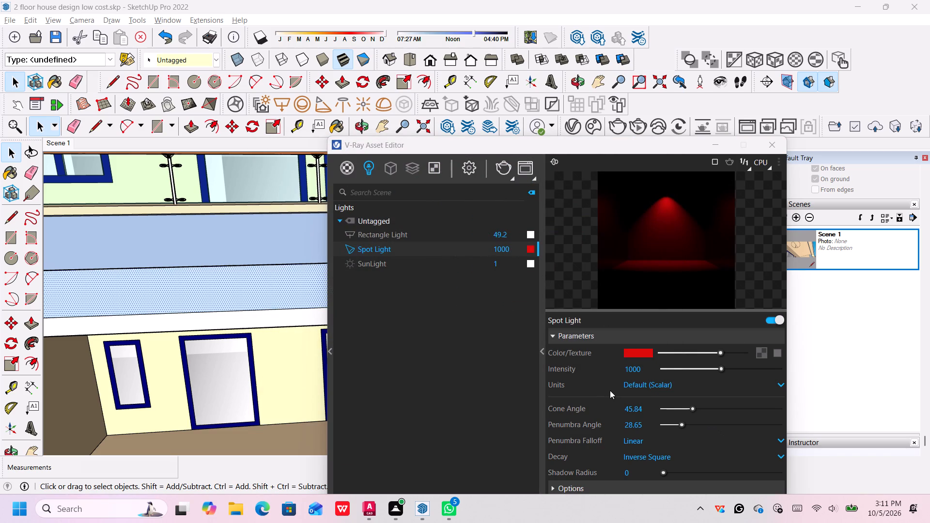
Adjust the spot light's intensity to 1258.9.
{"action": "left_click_drag", "start_coordinate": [721, 367], "coordinate": [756, 368]}
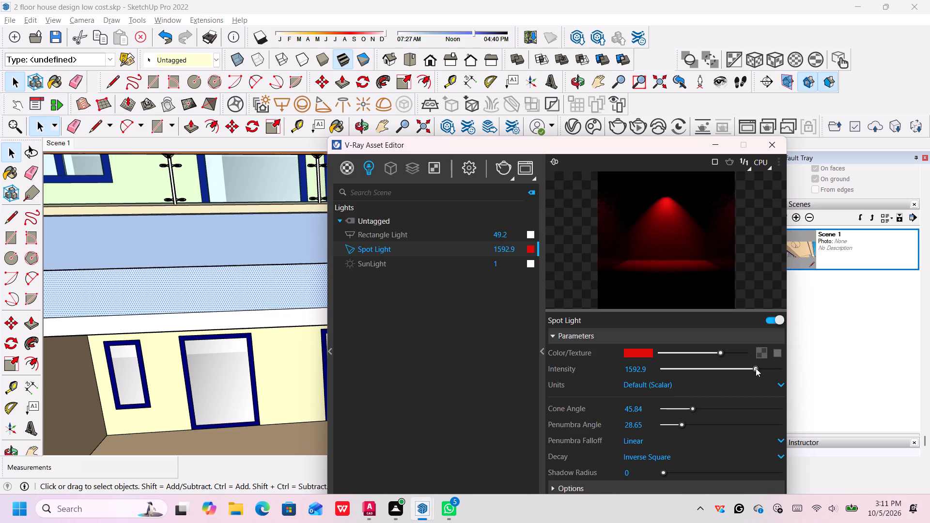
{"action": "left_click_drag", "start_coordinate": [756, 368], "coordinate": [689, 366]}
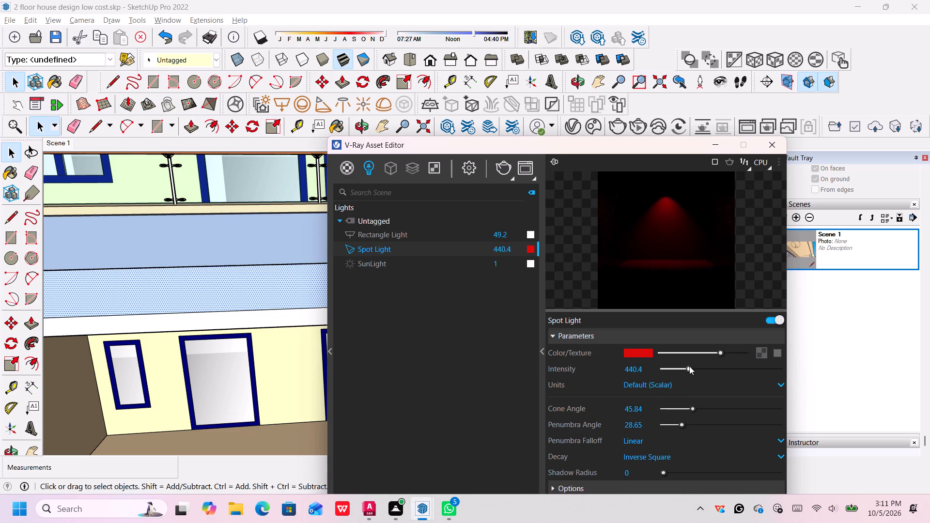
{"action": "left_click_drag", "start_coordinate": [689, 366], "coordinate": [736, 381]}
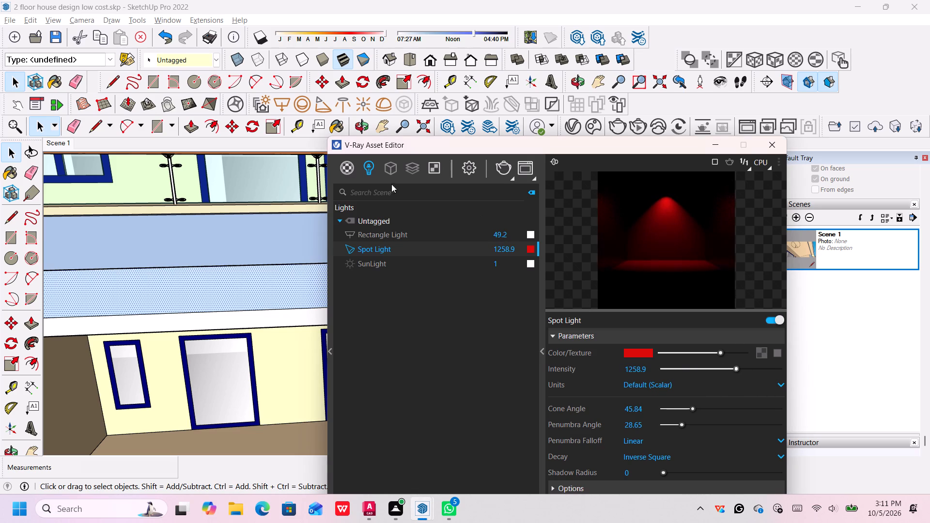
Render the close facade view with V-Ray, check the red spot light's effect, and close the frame buffer and Asset Editor.
{"action": "left_click", "coordinate": [504, 171]}
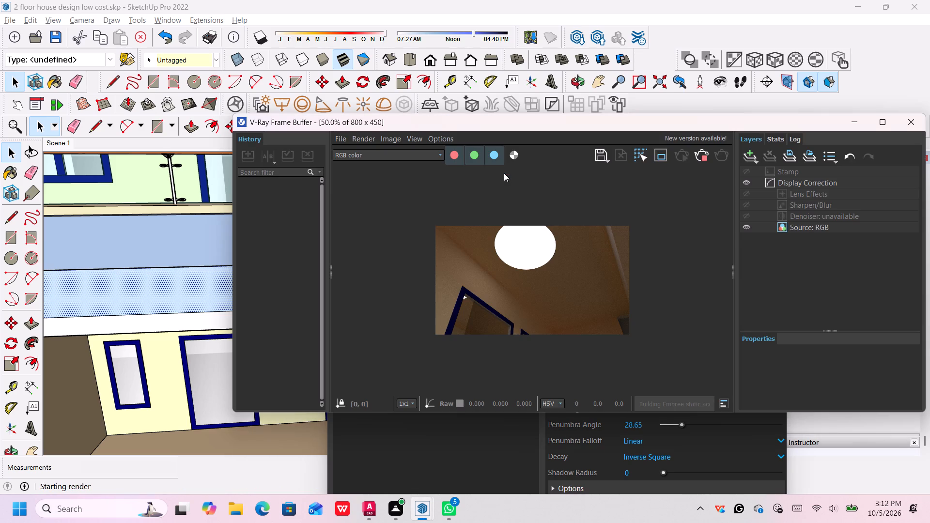
{"action": "scroll", "coordinate": [540, 311], "scroll_direction": "down", "scroll_amount": 3}
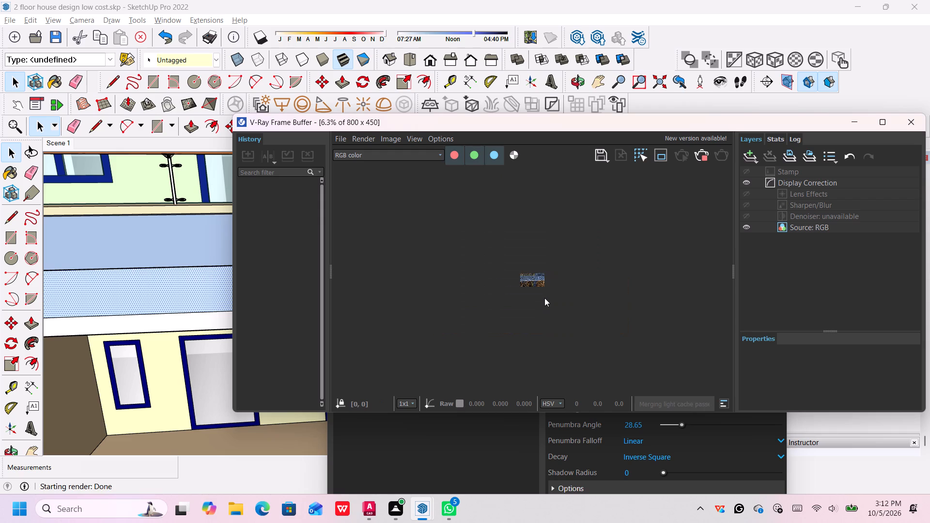
{"action": "scroll", "coordinate": [544, 295], "scroll_direction": "up", "scroll_amount": 4}
{"action": "scroll", "coordinate": [542, 295], "scroll_direction": "down", "scroll_amount": 1}
{"action": "scroll", "coordinate": [579, 275], "scroll_direction": "up", "scroll_amount": 1}
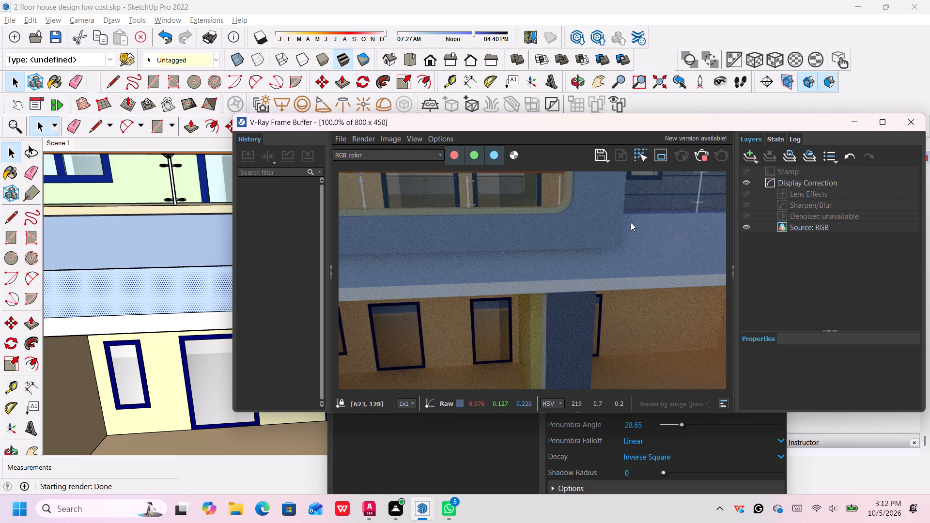
{"action": "scroll", "coordinate": [166, 258], "scroll_direction": "down", "scroll_amount": 17}
{"action": "scroll", "coordinate": [631, 222], "scroll_direction": "down", "scroll_amount": 5}
{"action": "scroll", "coordinate": [177, 251], "scroll_direction": "down", "scroll_amount": 7}
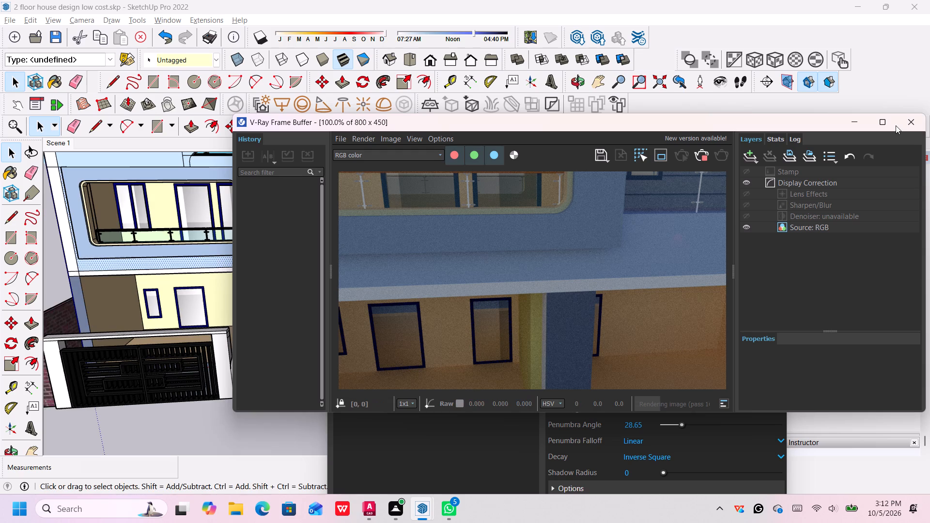
{"action": "left_click", "coordinate": [910, 124]}
{"action": "left_click", "coordinate": [915, 116]}
{"action": "left_click", "coordinate": [398, 11]}
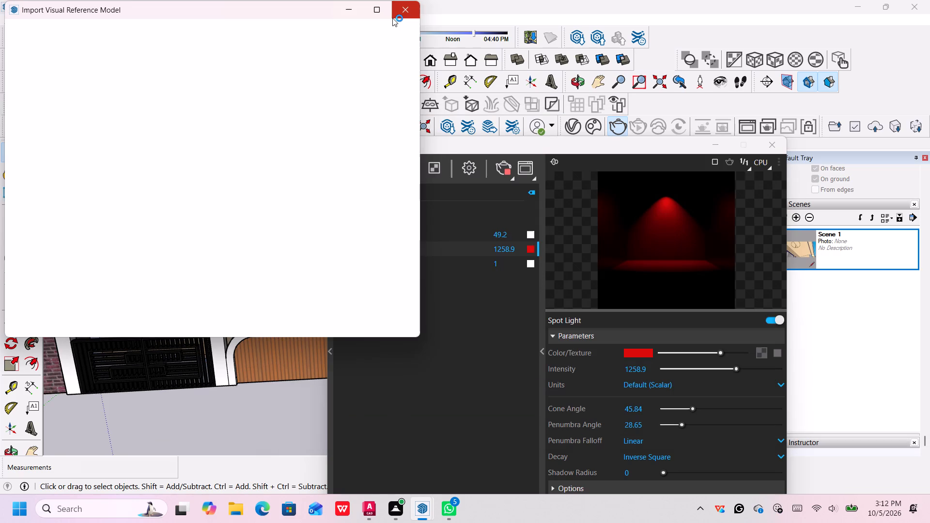
{"action": "left_click", "coordinate": [776, 142]}
Render the front facade with V-Ray again, examine the band around the spot light up close, and close the frame buffer.
{"action": "scroll", "coordinate": [287, 245], "scroll_direction": "up", "scroll_amount": 4}
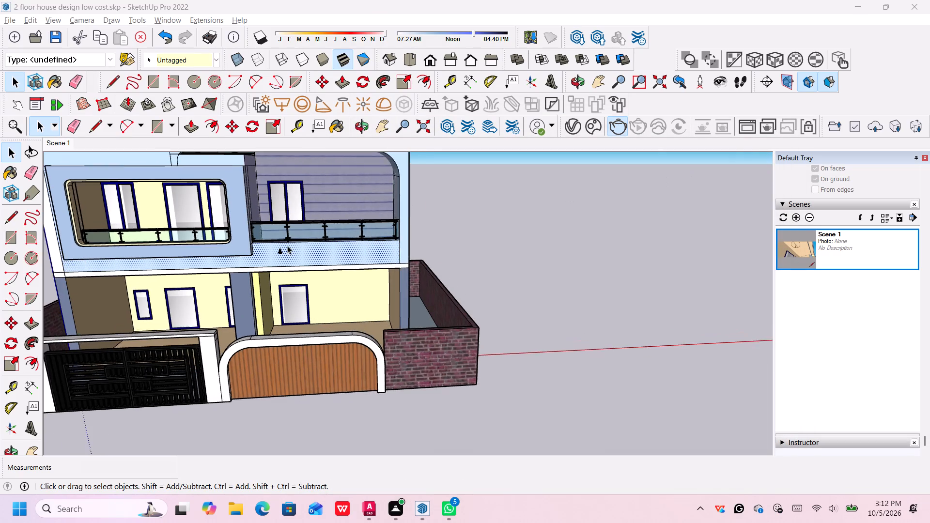
{"action": "scroll", "coordinate": [287, 246], "scroll_direction": "up", "scroll_amount": 1}
{"action": "left_click", "coordinate": [680, 277]}
{"action": "scroll", "coordinate": [382, 272], "scroll_direction": "up", "scroll_amount": 5}
{"action": "scroll", "coordinate": [354, 256], "scroll_direction": "down", "scroll_amount": 5}
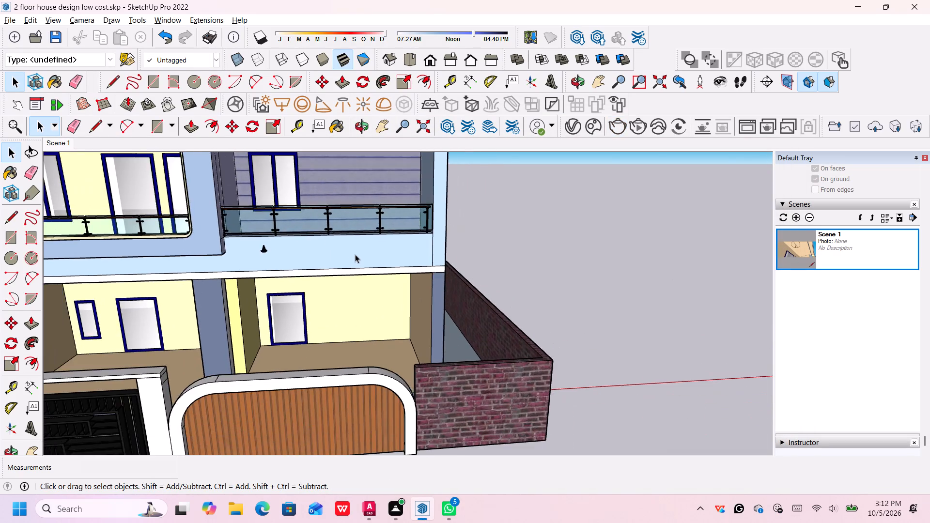
{"action": "scroll", "coordinate": [355, 254], "scroll_direction": "down", "scroll_amount": 5}
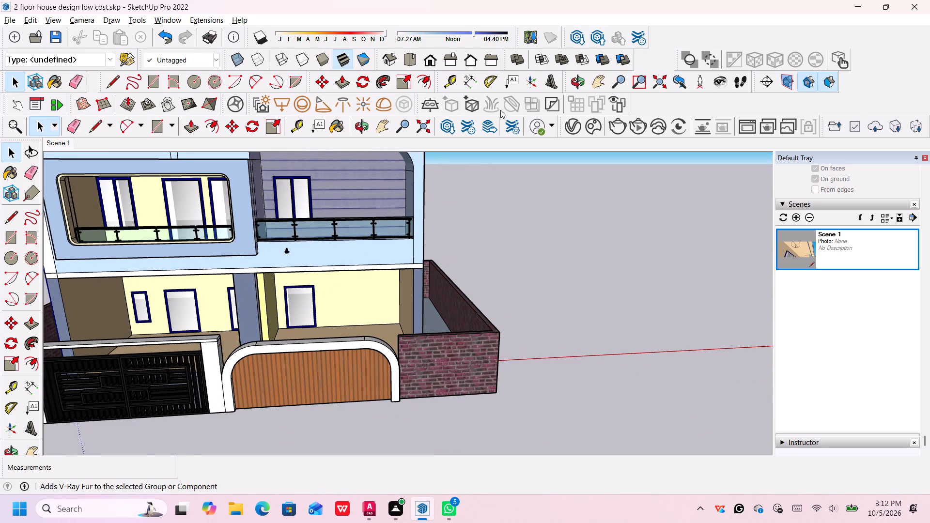
{"action": "left_click", "coordinate": [617, 127]}
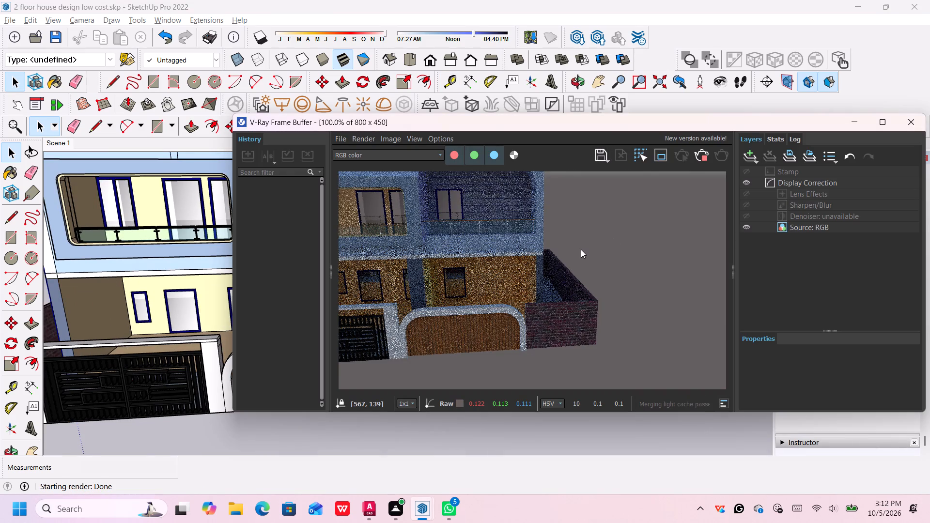
{"action": "scroll", "coordinate": [392, 252], "scroll_direction": "up", "scroll_amount": 1}
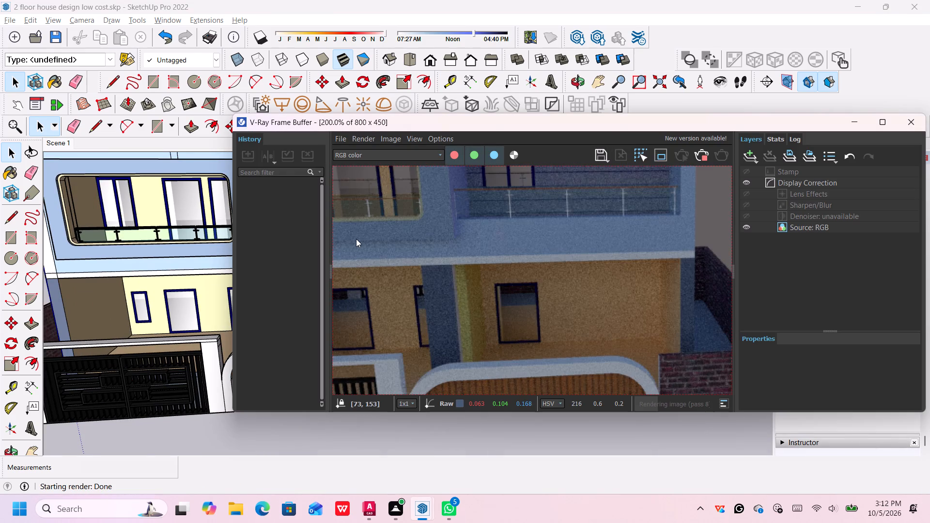
{"action": "scroll", "coordinate": [546, 253], "scroll_direction": "down", "scroll_amount": 2}
{"action": "scroll", "coordinate": [493, 253], "scroll_direction": "up", "scroll_amount": 3}
{"action": "scroll", "coordinate": [489, 256], "scroll_direction": "down", "scroll_amount": 2}
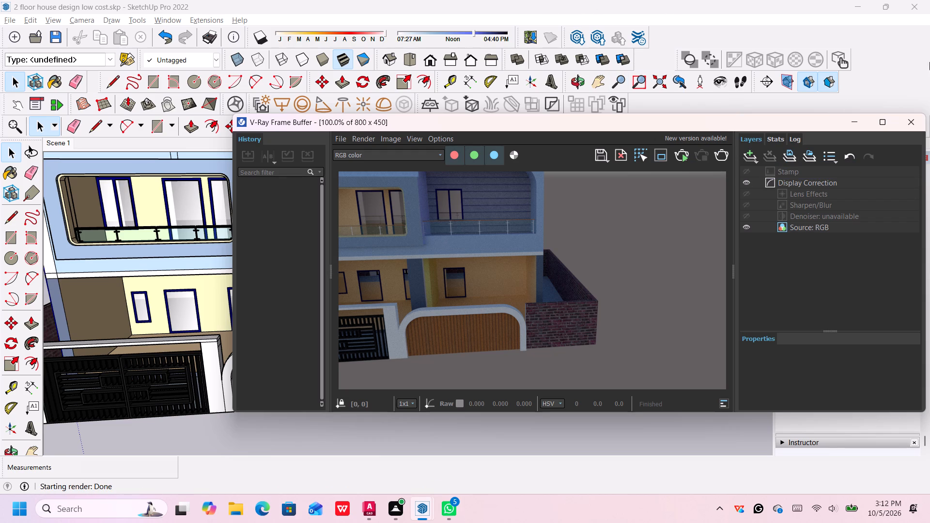
{"action": "left_click", "coordinate": [907, 124]}
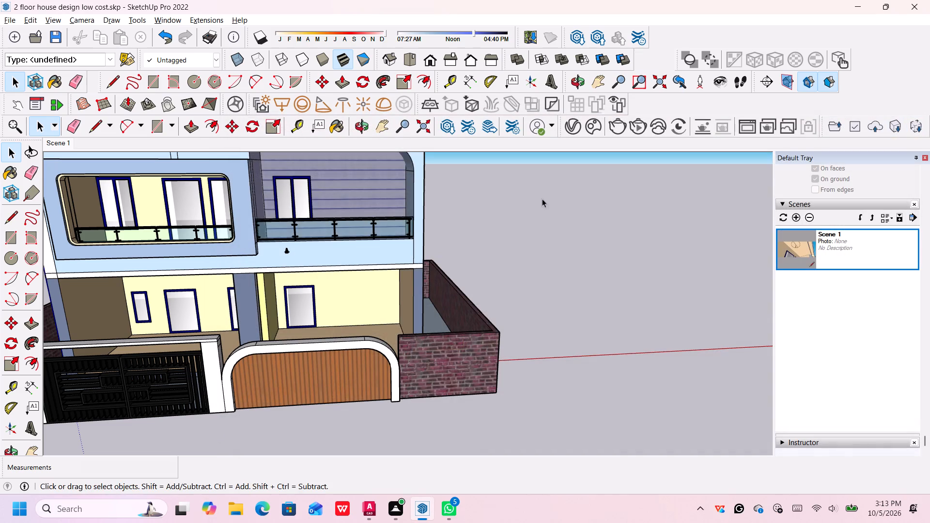
Delete the spot light from the light blue facade band below the glass railing.
{"action": "left_click", "coordinate": [286, 250]}
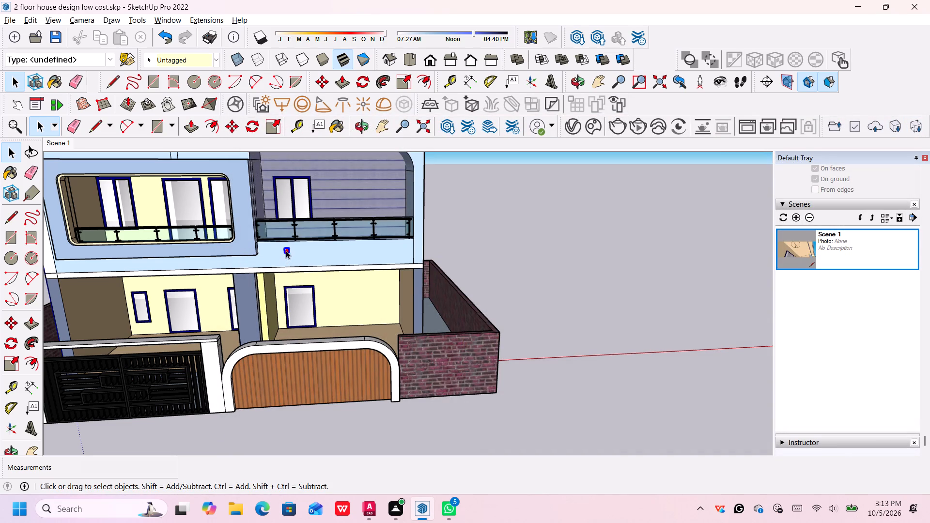
{"action": "key", "text": "Delete"}
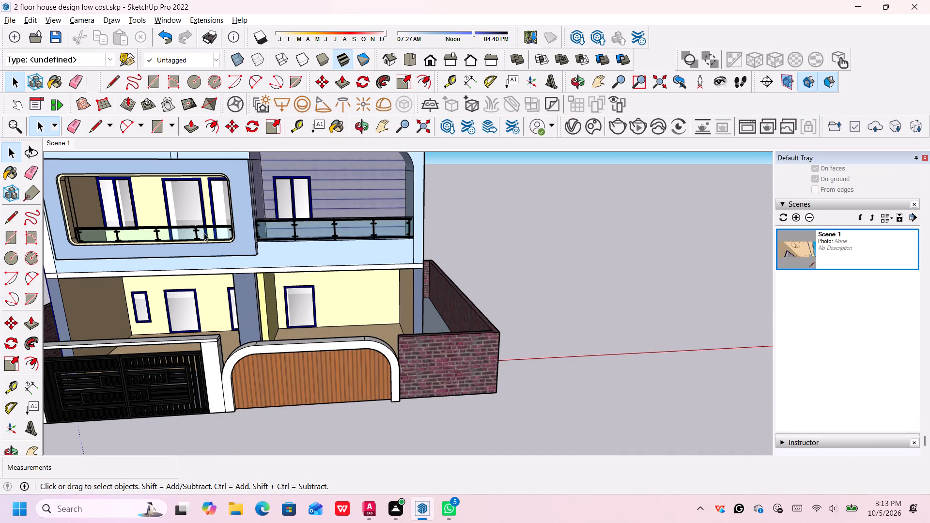
Examine the whole house and boundary walls from the front at several angles and distances.
{"action": "middle_click", "coordinate": [188, 217]}
{"action": "middle_click_drag", "start_coordinate": [169, 261], "coordinate": [170, 209]}
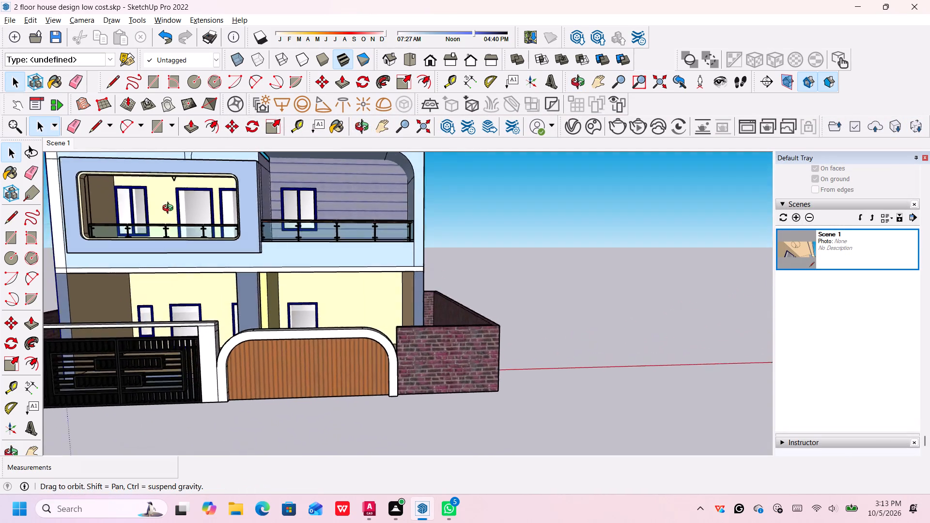
{"action": "middle_click_drag", "start_coordinate": [170, 209], "coordinate": [171, 207]}
{"action": "middle_click_drag", "start_coordinate": [182, 220], "coordinate": [177, 189]}
{"action": "scroll", "coordinate": [184, 226], "scroll_direction": "down", "scroll_amount": 6}
{"action": "middle_click_drag", "start_coordinate": [246, 228], "coordinate": [254, 246]}
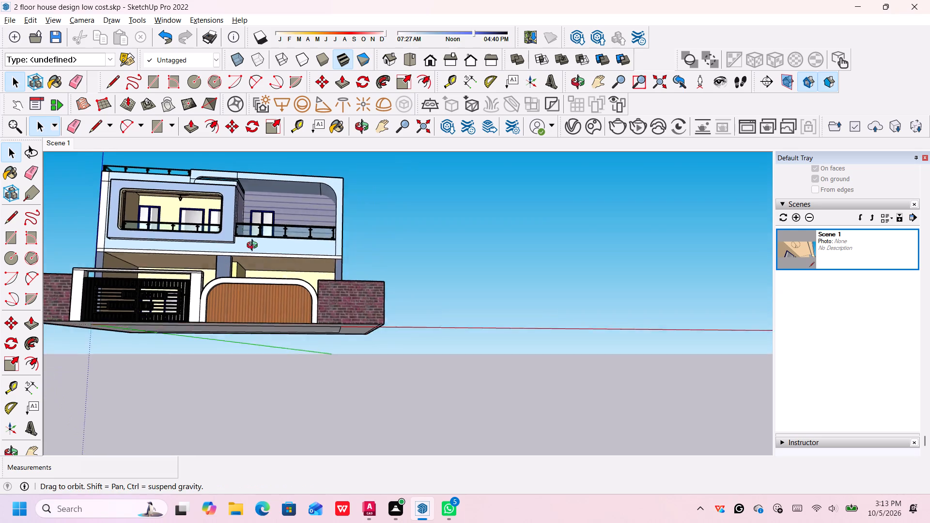
{"action": "middle_click_drag", "start_coordinate": [254, 246], "coordinate": [258, 251]}
{"action": "scroll", "coordinate": [252, 256], "scroll_direction": "down", "scroll_amount": 5}
{"action": "middle_click_drag", "start_coordinate": [367, 248], "coordinate": [392, 286]}
{"action": "middle_click", "coordinate": [330, 272]}
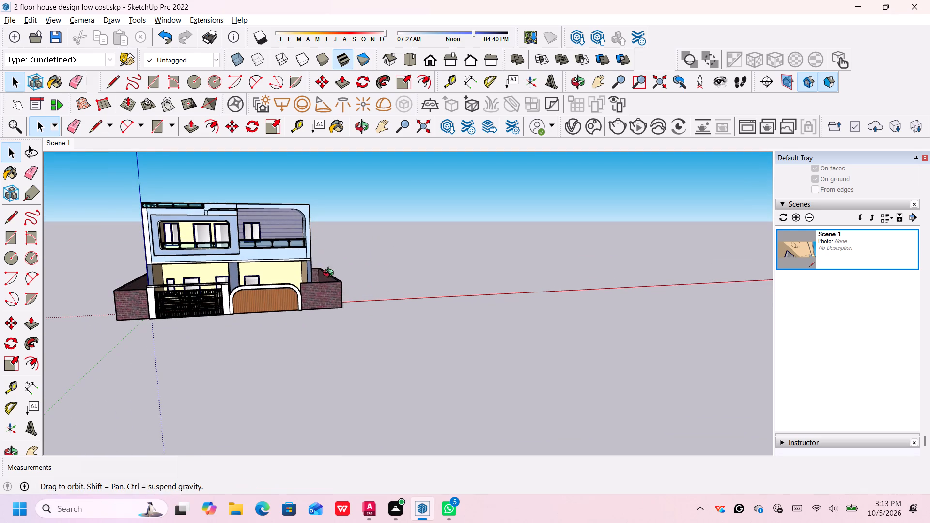
{"action": "scroll", "coordinate": [186, 281], "scroll_direction": "up", "scroll_amount": 3}
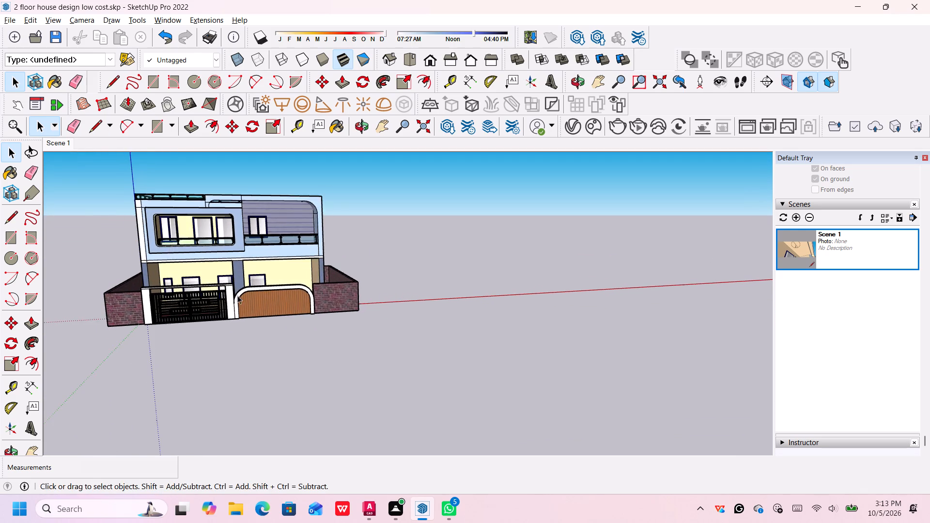
{"action": "scroll", "coordinate": [237, 295], "scroll_direction": "up", "scroll_amount": 2}
{"action": "scroll", "coordinate": [217, 274], "scroll_direction": "down", "scroll_amount": 3}
{"action": "middle_click", "coordinate": [191, 257]}
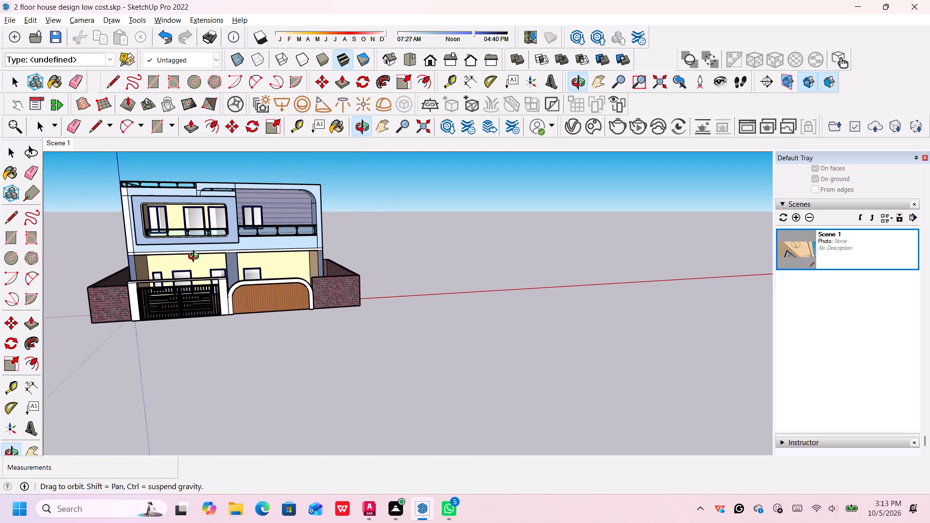
{"action": "middle_click_drag", "start_coordinate": [378, 245], "coordinate": [330, 244]}
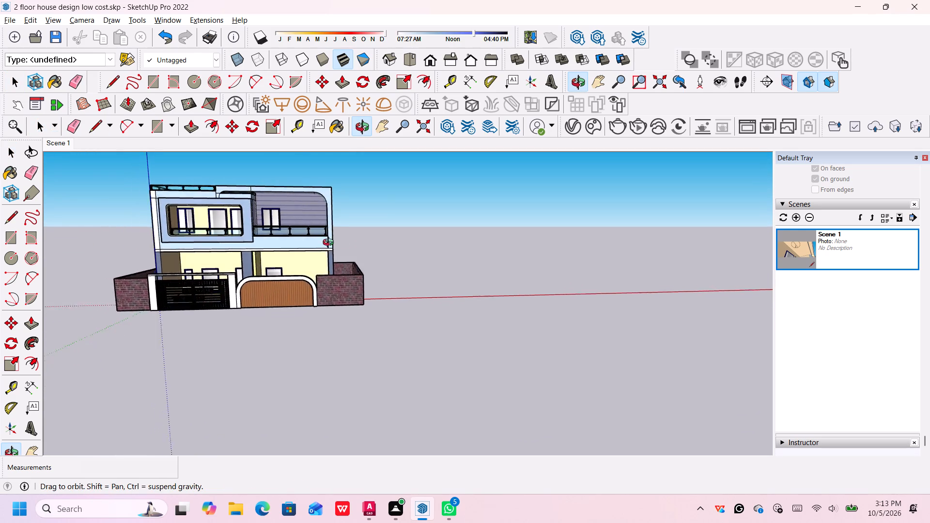
{"action": "middle_click_drag", "start_coordinate": [330, 244], "coordinate": [367, 278]}
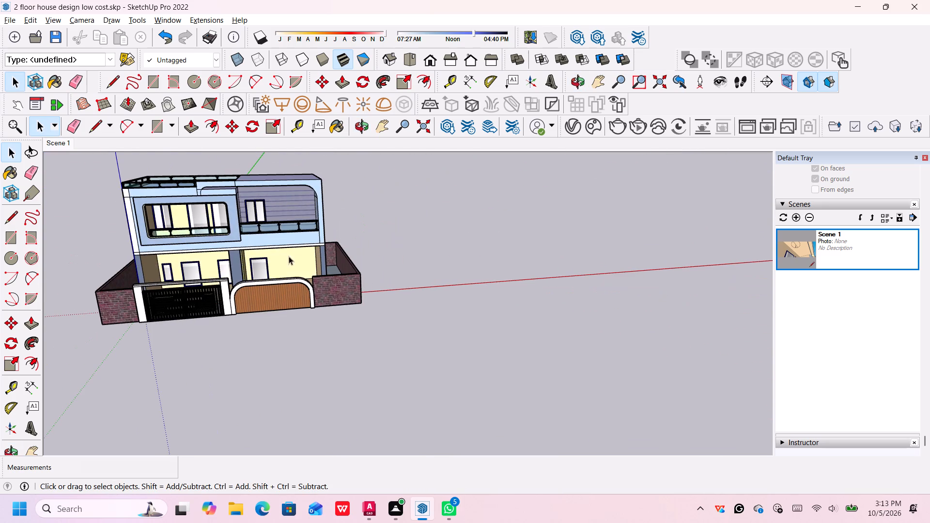
{"action": "middle_click_drag", "start_coordinate": [243, 270], "coordinate": [261, 236]}
{"action": "scroll", "coordinate": [341, 272], "scroll_direction": "down", "scroll_amount": 3}
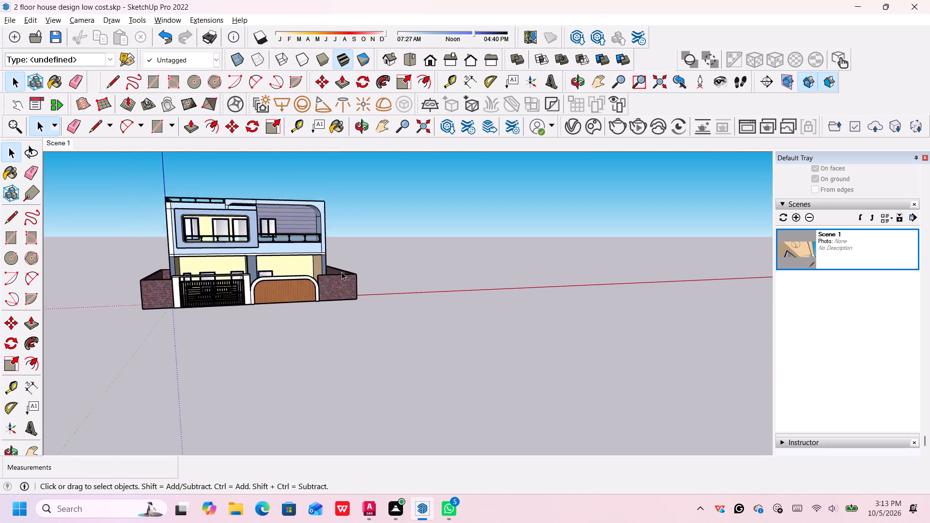
{"action": "scroll", "coordinate": [341, 272], "scroll_direction": "down", "scroll_amount": 1}
{"action": "middle_click_drag", "start_coordinate": [300, 261], "coordinate": [301, 261]}
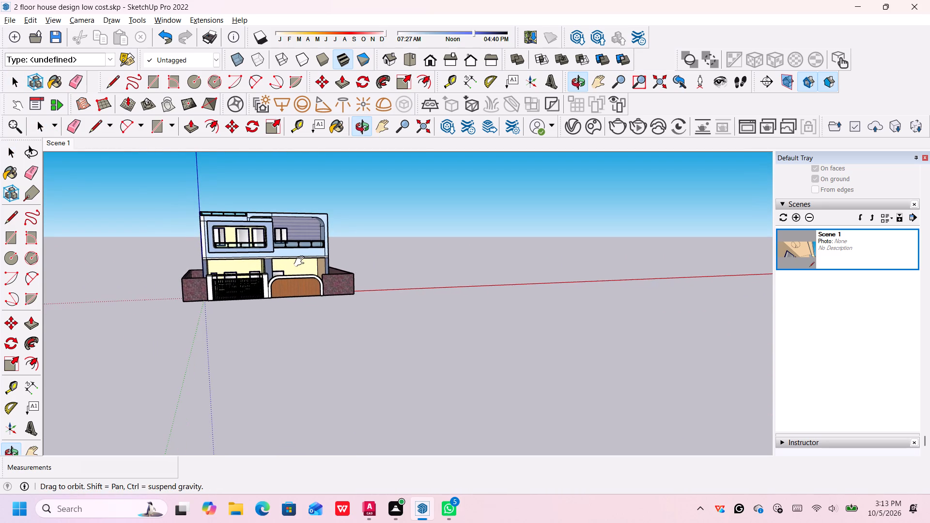
{"action": "middle_click_drag", "start_coordinate": [301, 261], "coordinate": [525, 311]}
{"action": "middle_click_drag", "start_coordinate": [512, 313], "coordinate": [428, 317]}
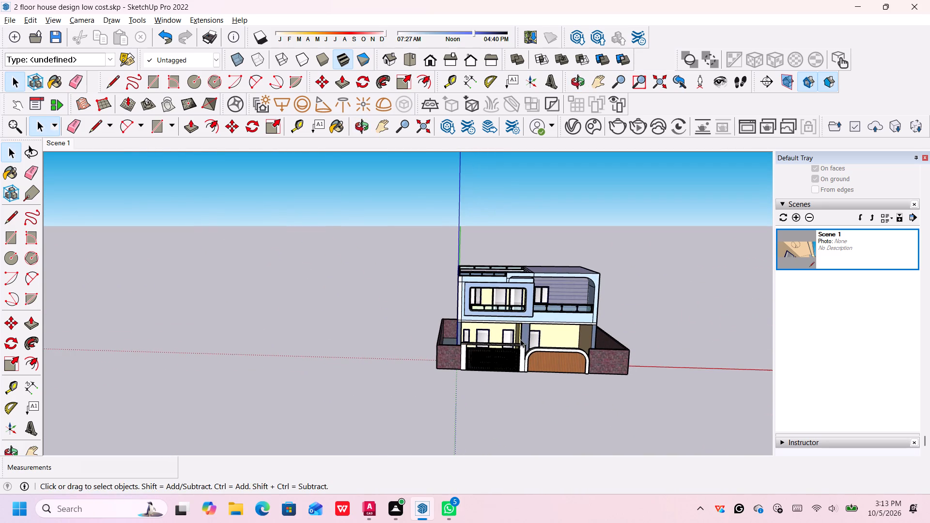
{"action": "middle_click_drag", "start_coordinate": [529, 337], "coordinate": [501, 313]}
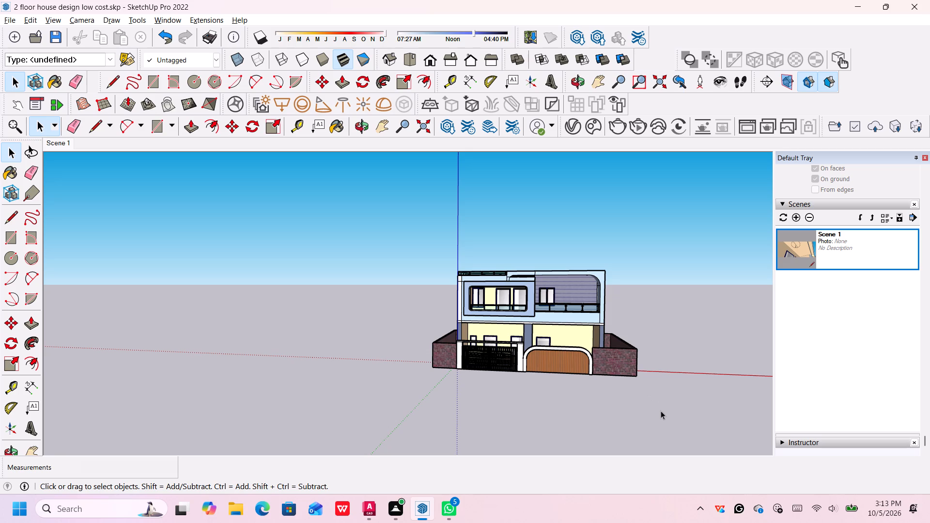
Open the print settings for the model.
{"action": "key", "text": "ctrl+p"}
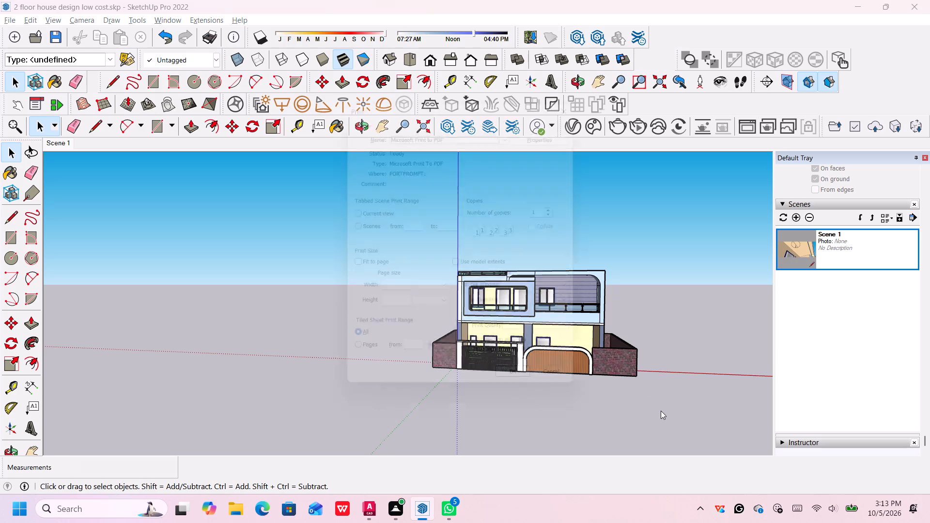
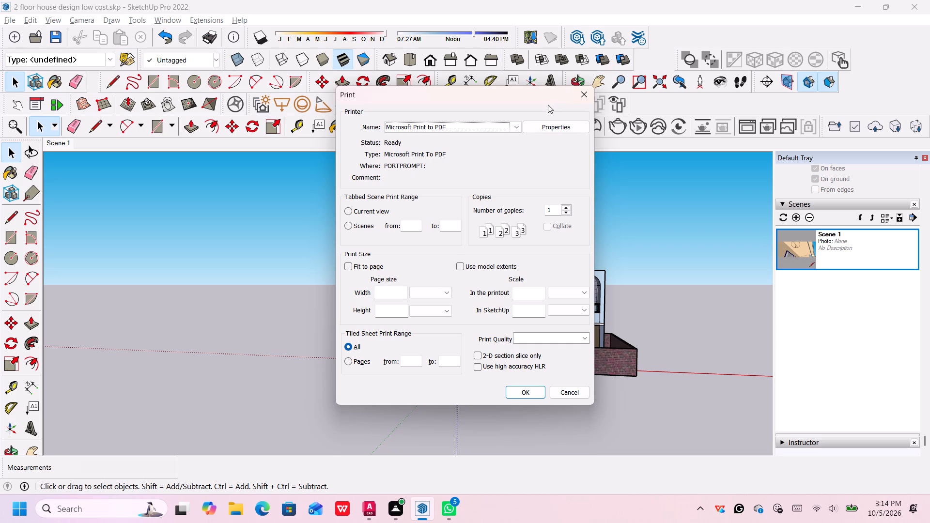
Close the print settings and set up a 2D graphic export named "2 floor house design low cost pdf" in PDF File format.
{"action": "left_click", "coordinate": [580, 97]}
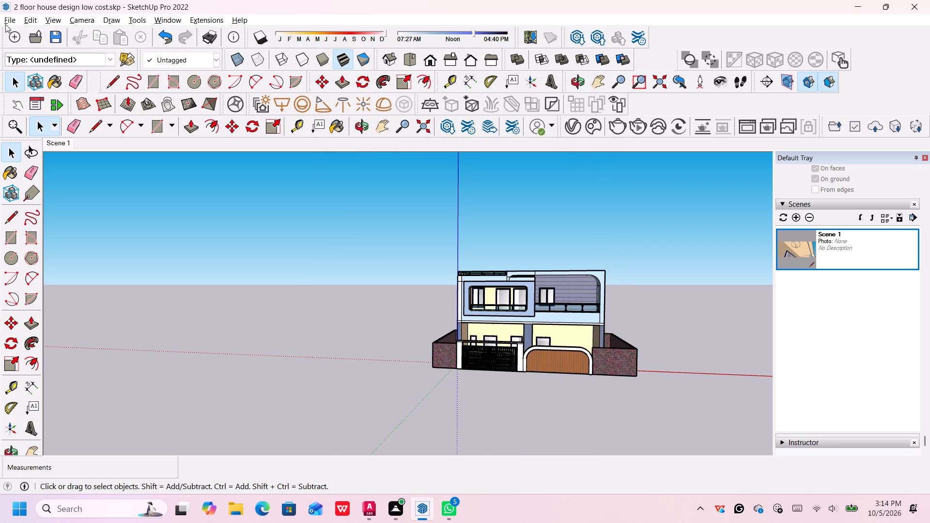
{"action": "left_click", "coordinate": [12, 24]}
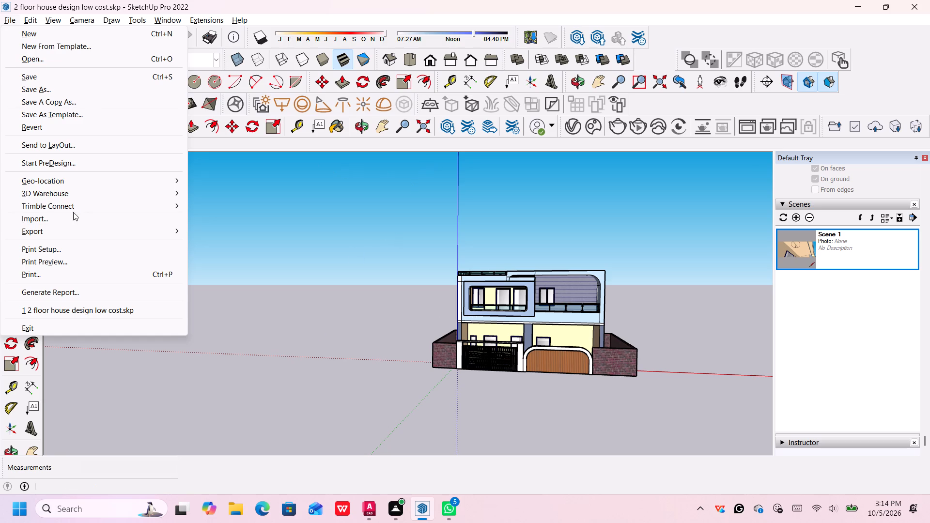
{"action": "left_click", "coordinate": [82, 236]}
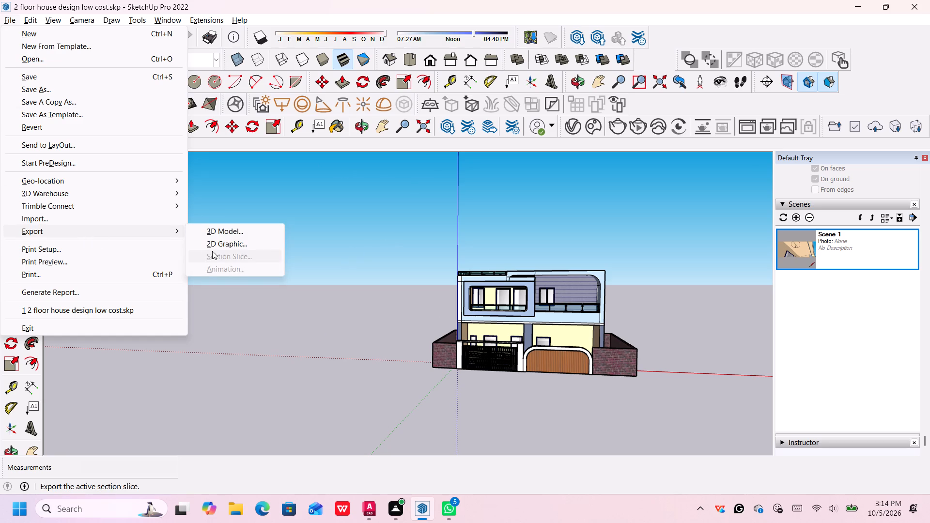
{"action": "left_click", "coordinate": [215, 247]}
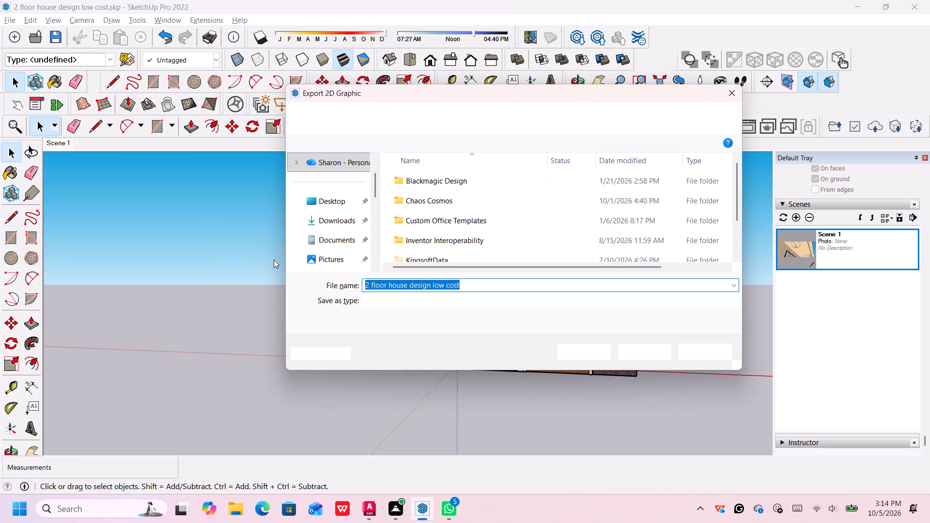
{"action": "left_click", "coordinate": [487, 289]}
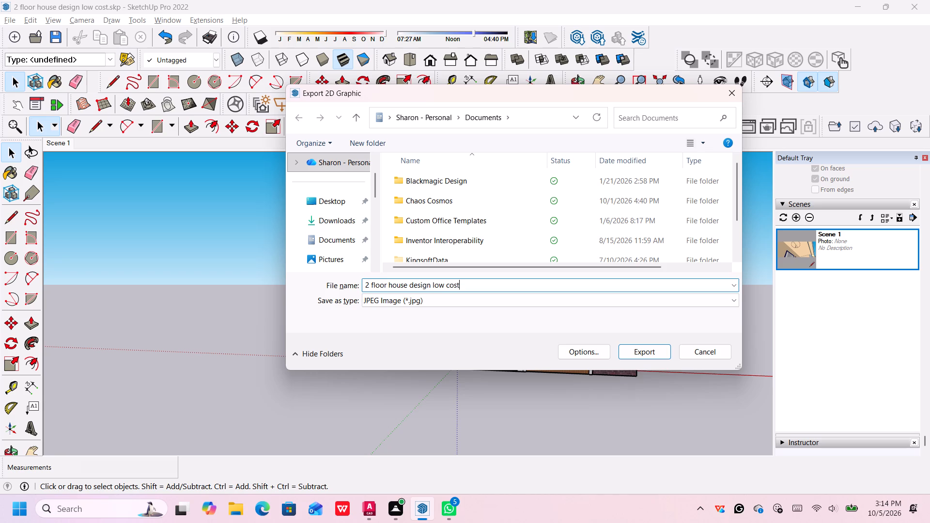
{"action": "key", "text": "space"}
{"action": "type", "text": "p"}
{"action": "type", "text": "df"}
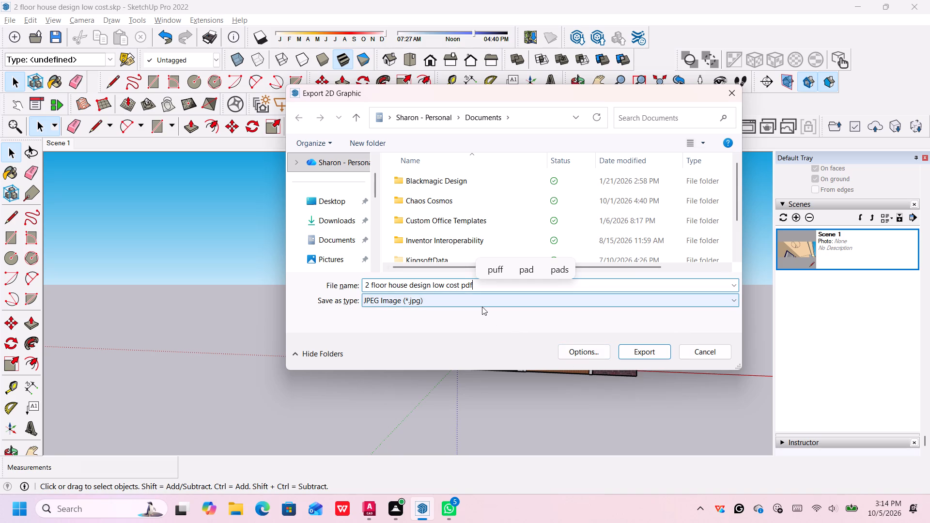
{"action": "left_click", "coordinate": [336, 222]}
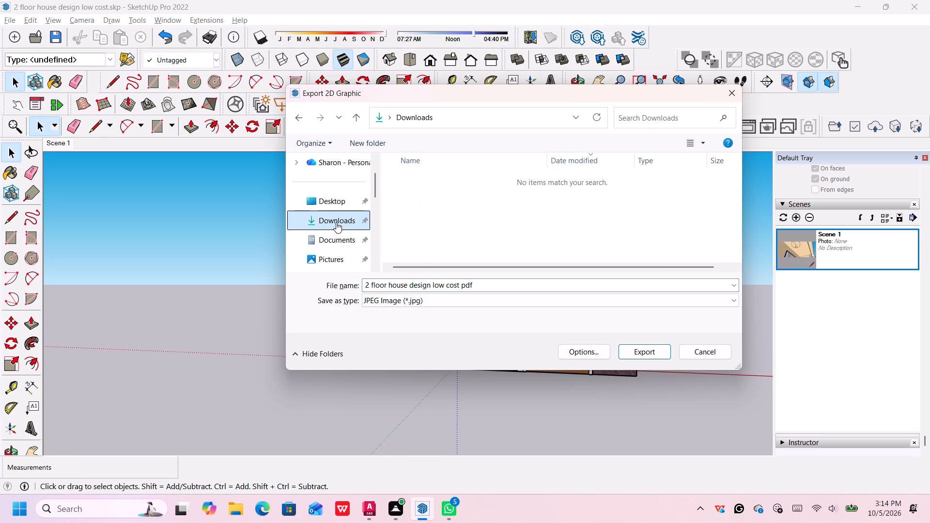
{"action": "left_click", "coordinate": [411, 304]}
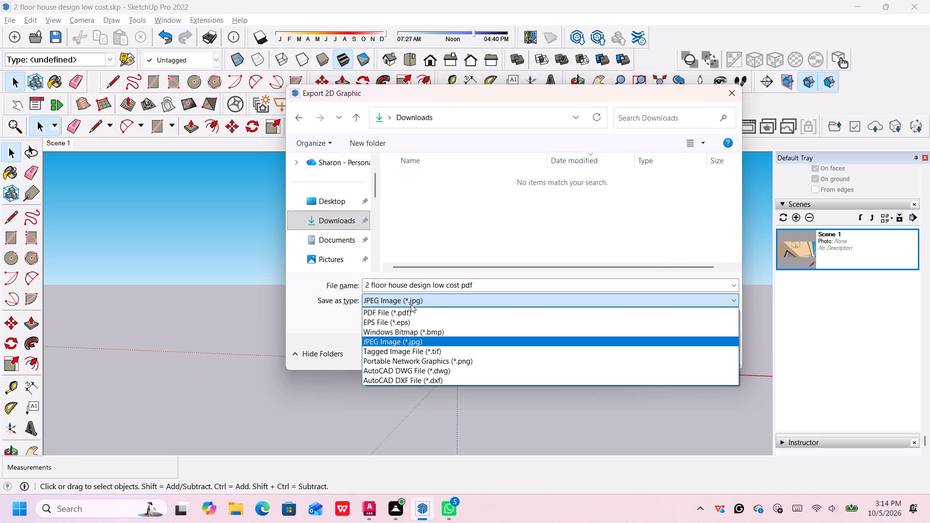
{"action": "left_click", "coordinate": [415, 311]}
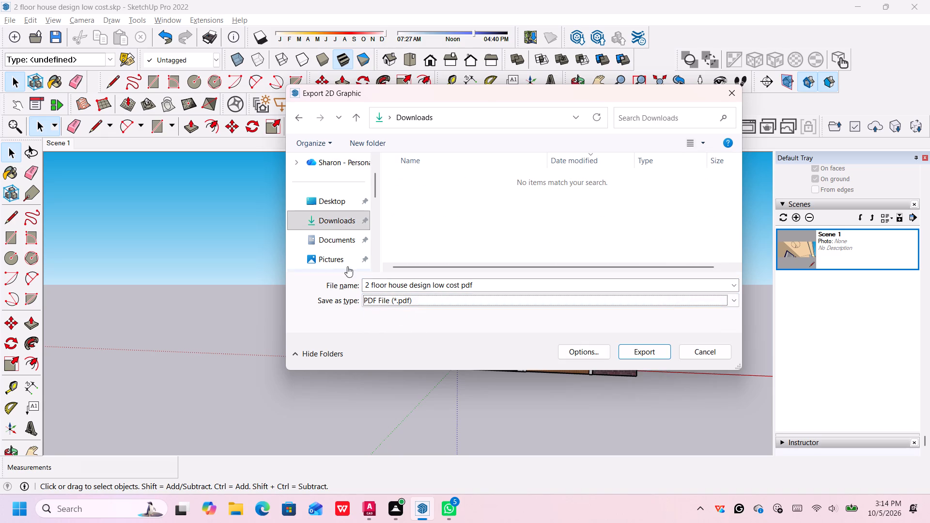
Export the PDF to the "2 floor house design low cost" folder inside Desktop > synbiosis solutions > civil dwg 2.
{"action": "double_click", "coordinate": [340, 199]}
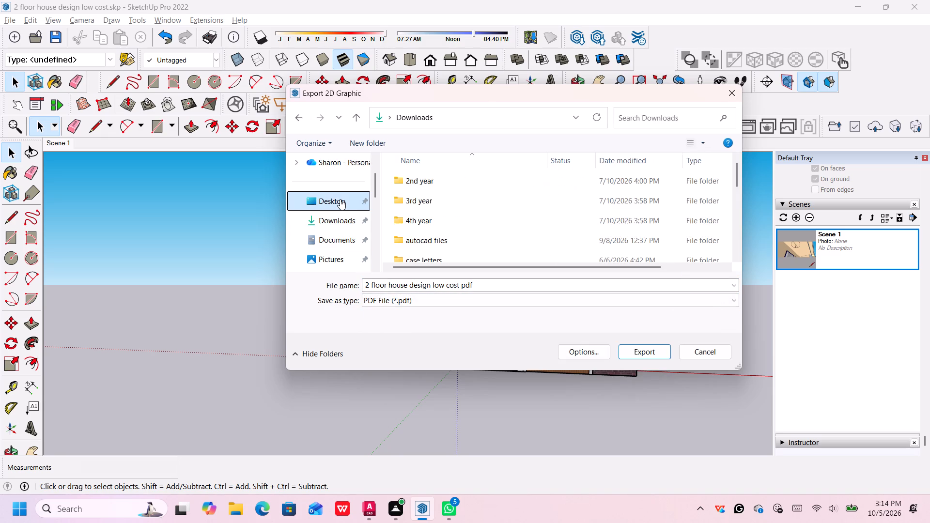
{"action": "scroll", "coordinate": [434, 223], "scroll_direction": "down", "scroll_amount": 6}
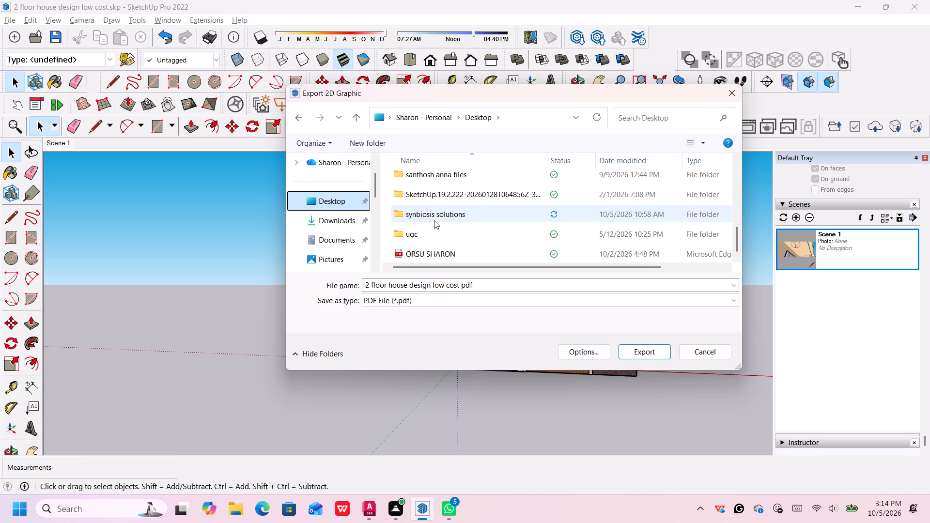
{"action": "left_click", "coordinate": [438, 212]}
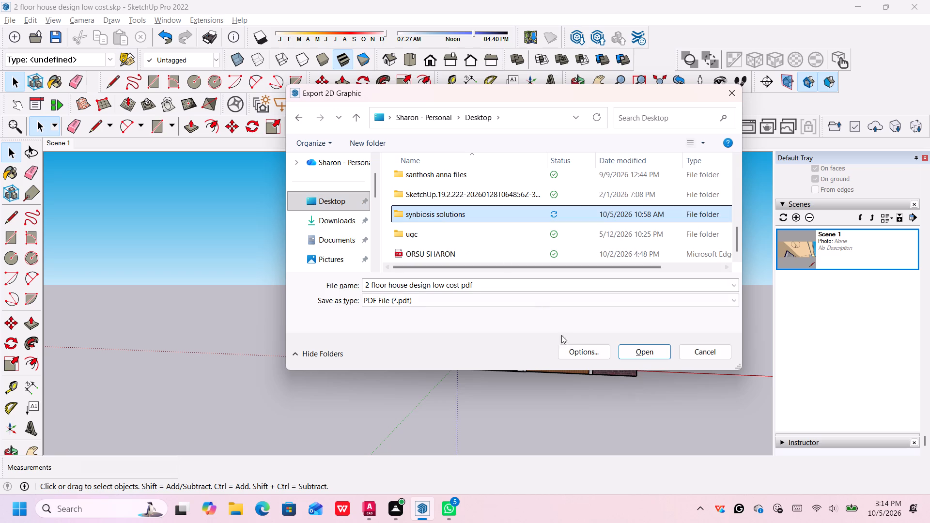
{"action": "left_click", "coordinate": [625, 352]}
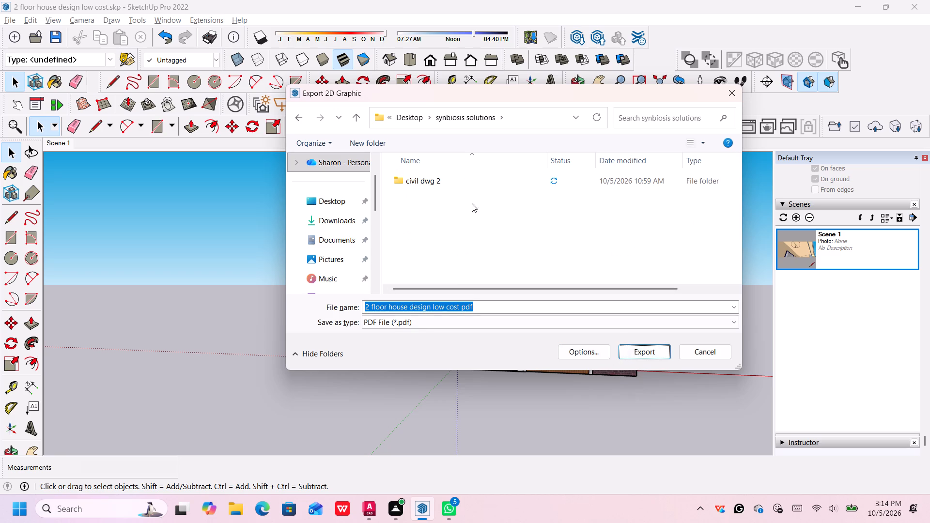
{"action": "double_click", "coordinate": [472, 182]}
{"action": "double_click", "coordinate": [472, 182]}
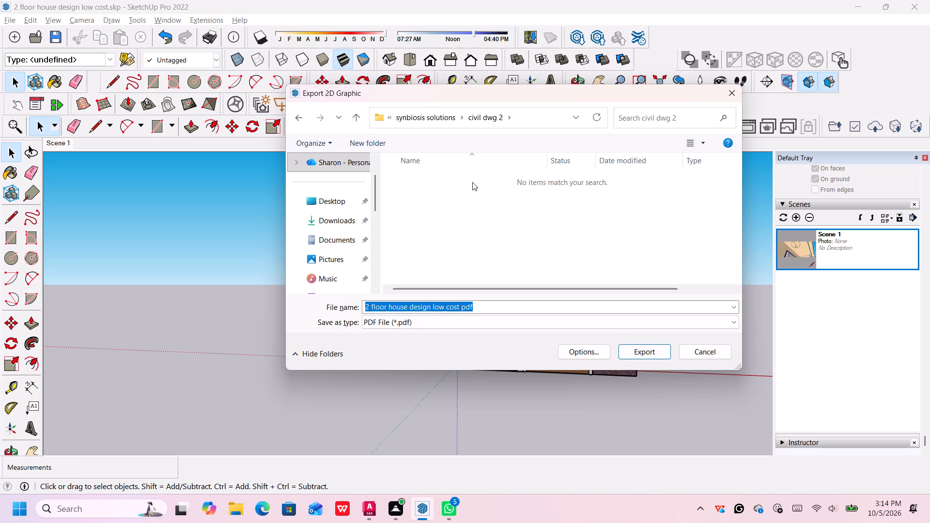
{"action": "left_click", "coordinate": [650, 354]}
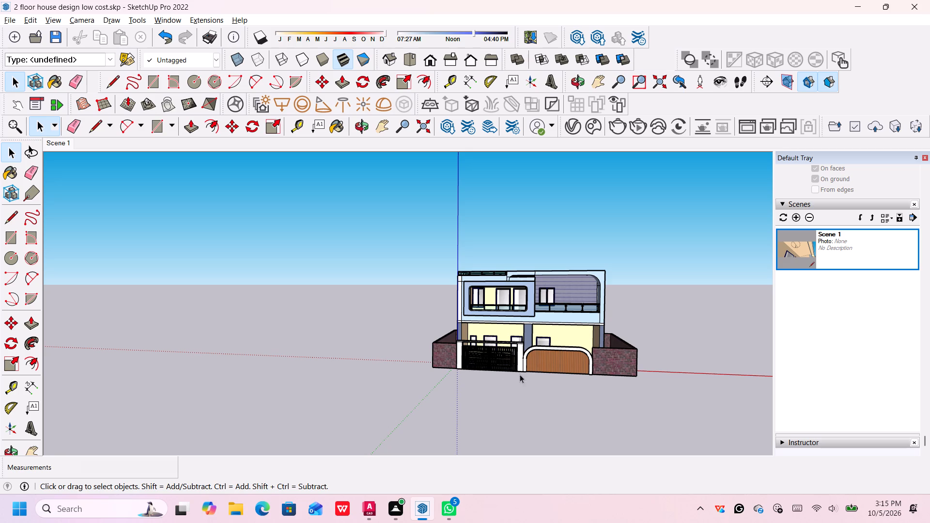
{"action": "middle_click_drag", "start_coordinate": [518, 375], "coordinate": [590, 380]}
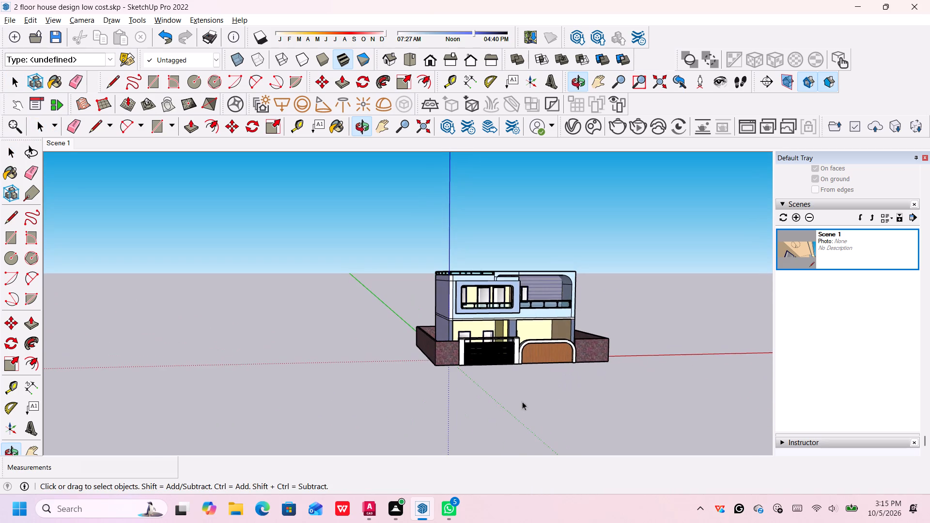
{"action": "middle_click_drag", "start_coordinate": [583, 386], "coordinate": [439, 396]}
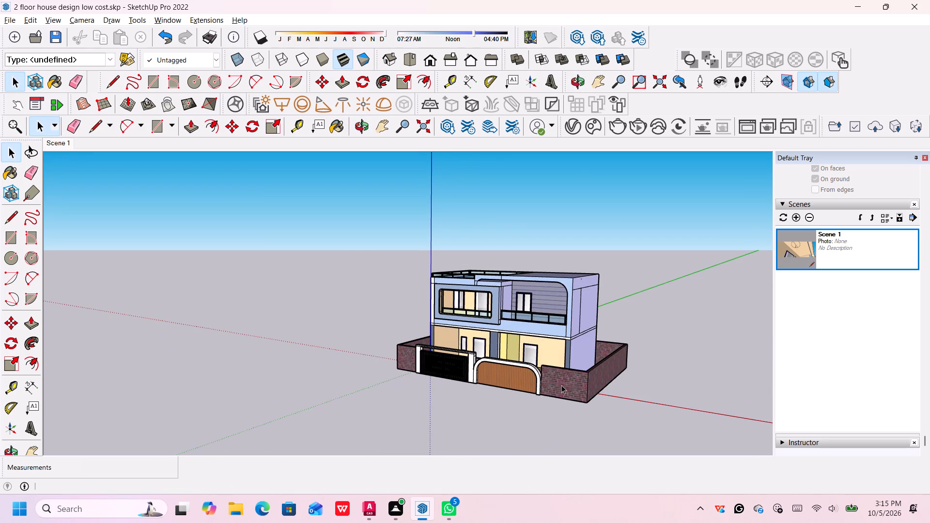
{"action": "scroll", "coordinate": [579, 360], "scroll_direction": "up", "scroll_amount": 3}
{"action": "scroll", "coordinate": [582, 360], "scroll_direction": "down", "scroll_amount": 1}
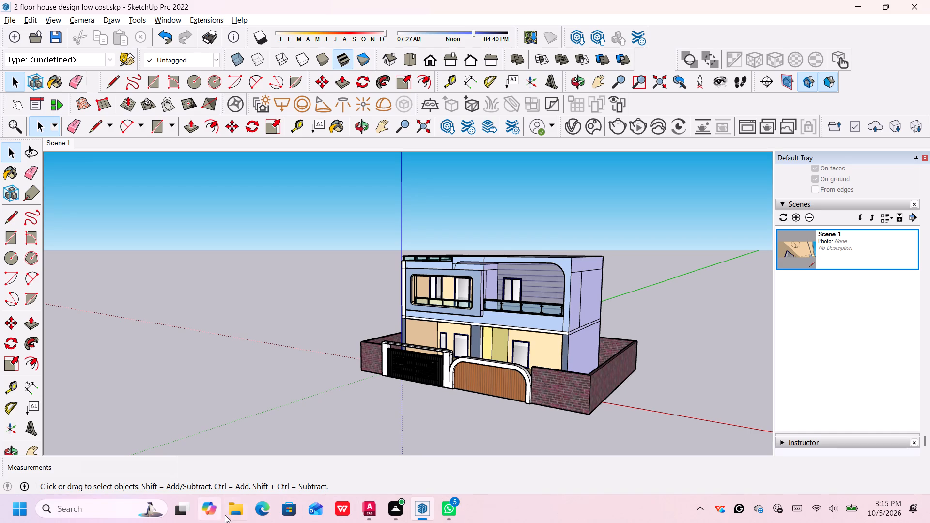
In File Explorer, open the exported house PDF from its project folder under civil dwg 2, examine it, and close both windows.
{"action": "left_click", "coordinate": [237, 510]}
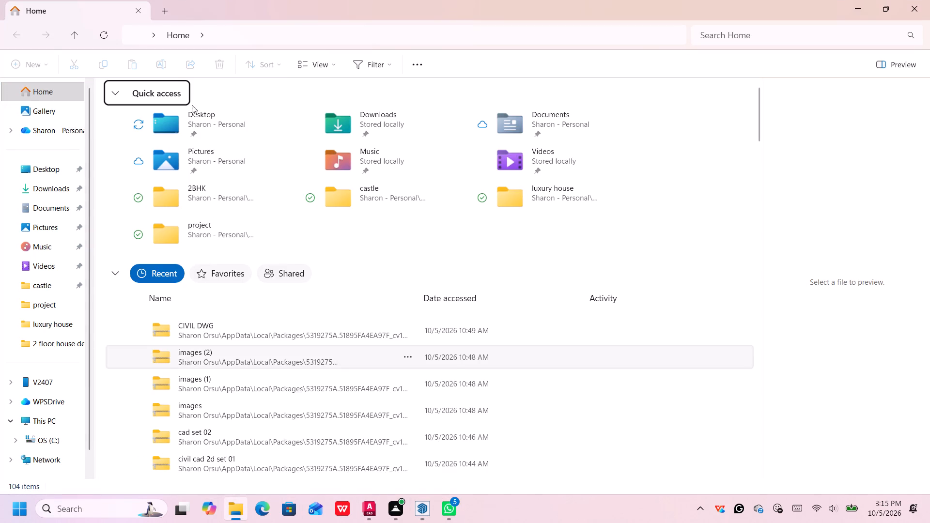
{"action": "double_click", "coordinate": [196, 118]}
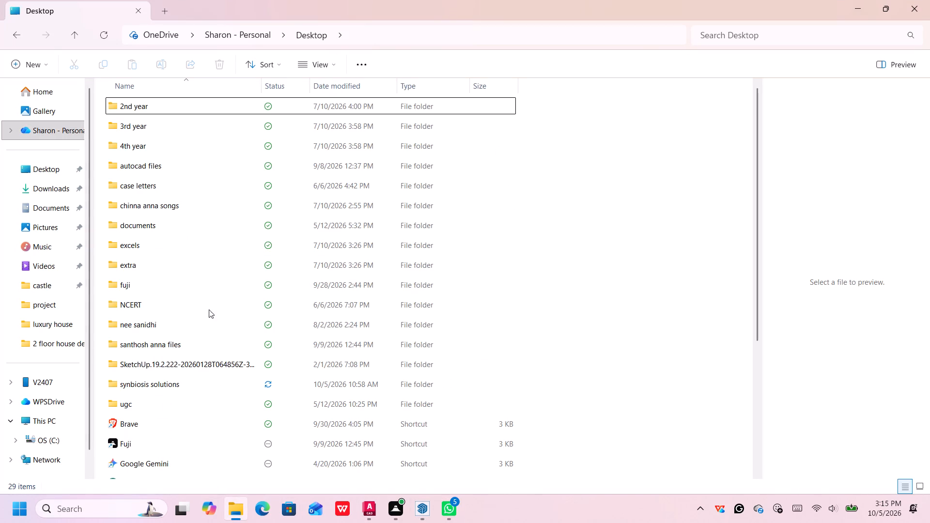
{"action": "scroll", "coordinate": [186, 370], "scroll_direction": "down", "scroll_amount": 3}
{"action": "scroll", "coordinate": [186, 365], "scroll_direction": "up", "scroll_amount": 1}
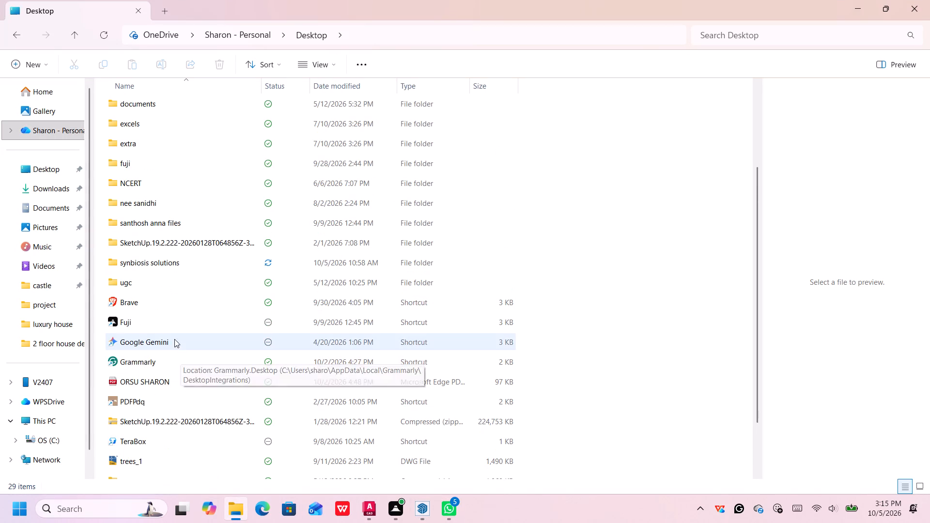
{"action": "scroll", "coordinate": [187, 355], "scroll_direction": "down", "scroll_amount": 2}
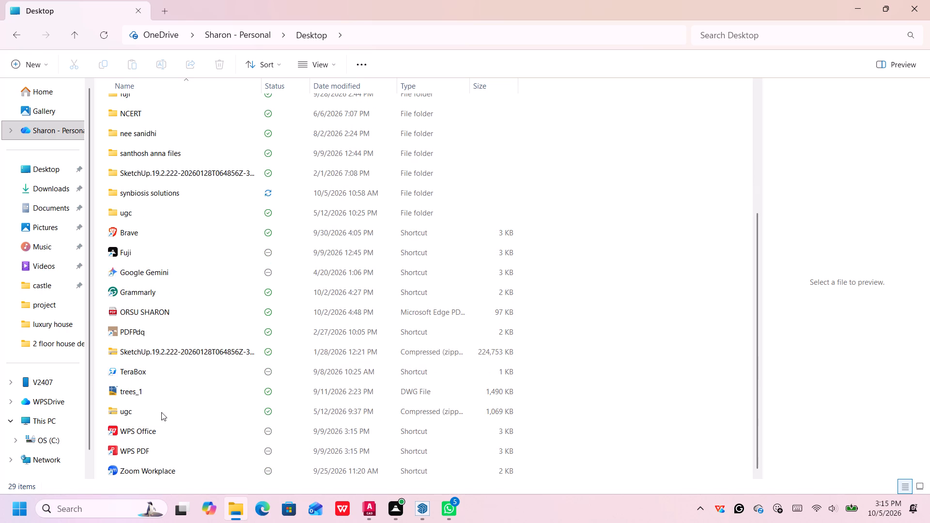
{"action": "scroll", "coordinate": [193, 434], "scroll_direction": "down", "scroll_amount": 2}
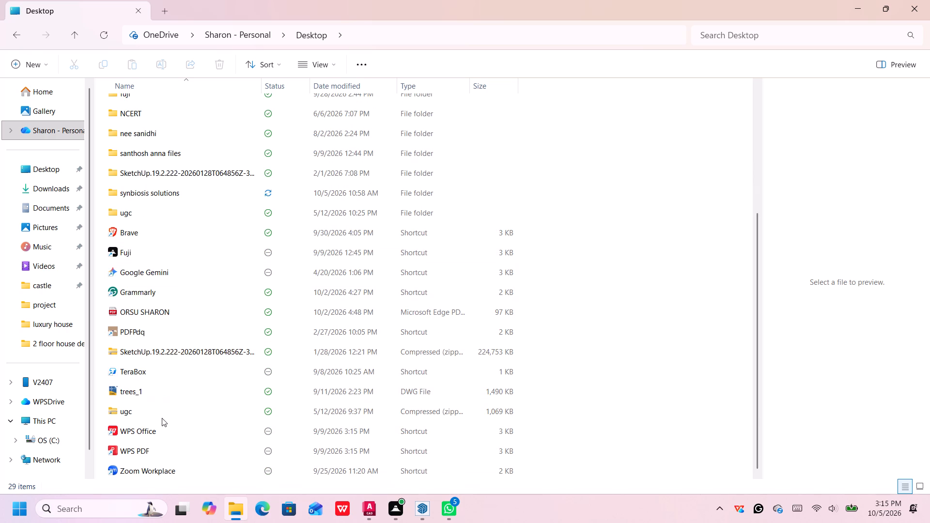
{"action": "scroll", "coordinate": [181, 392], "scroll_direction": "down", "scroll_amount": 1}
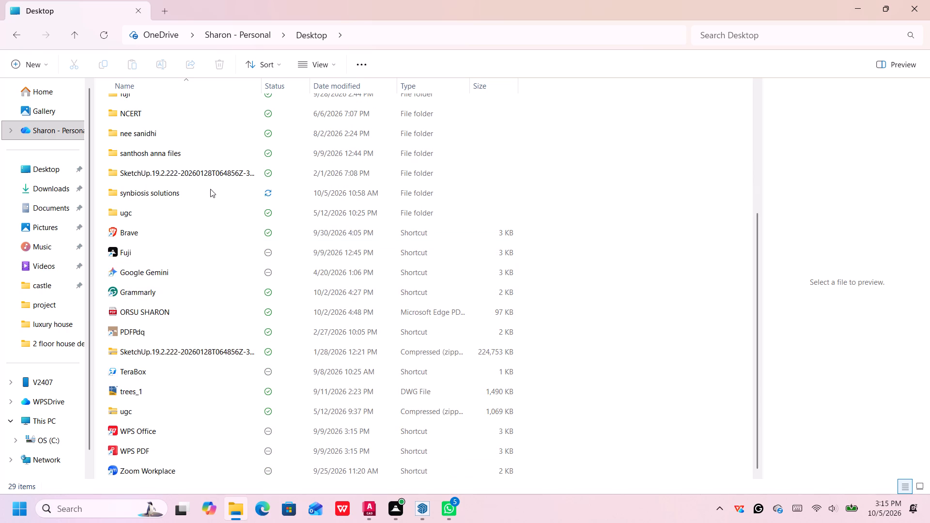
{"action": "double_click", "coordinate": [210, 187]}
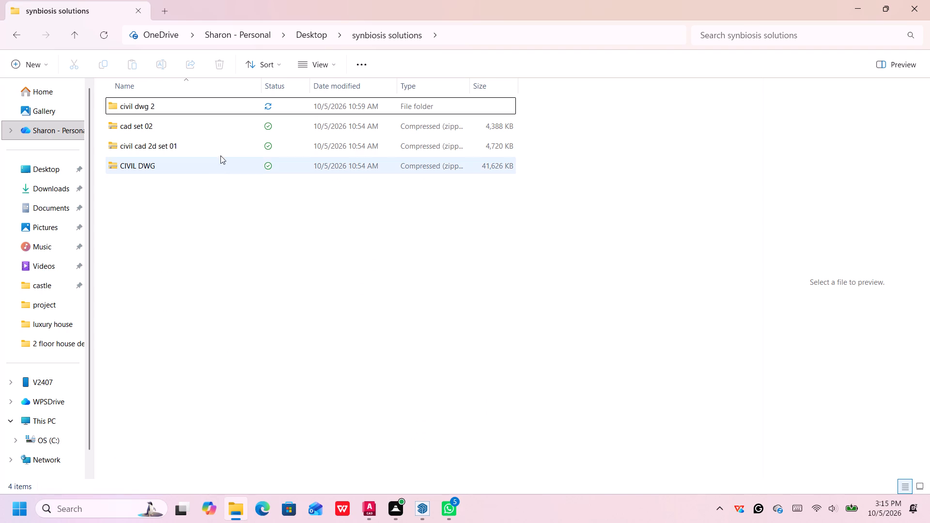
{"action": "double_click", "coordinate": [242, 110]}
{"action": "left_click", "coordinate": [241, 109]}
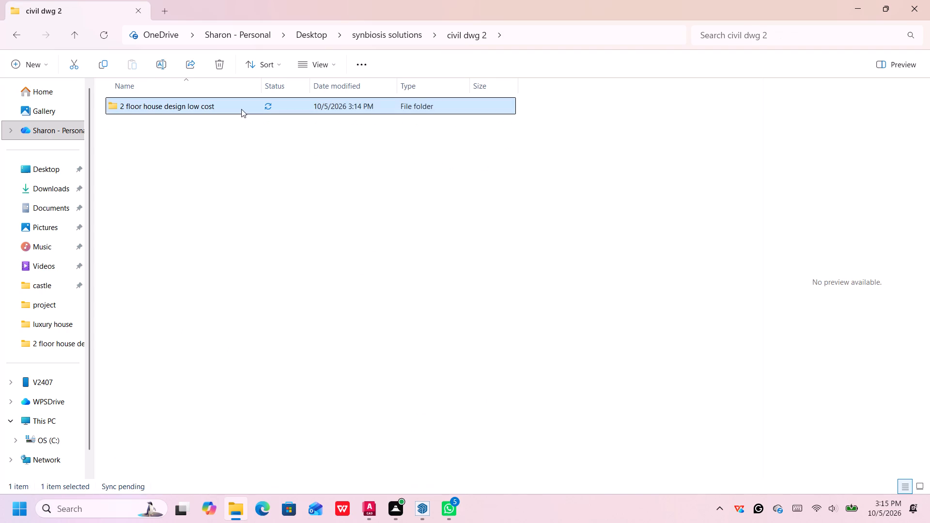
{"action": "left_click", "coordinate": [241, 109]}
{"action": "double_click", "coordinate": [241, 109]}
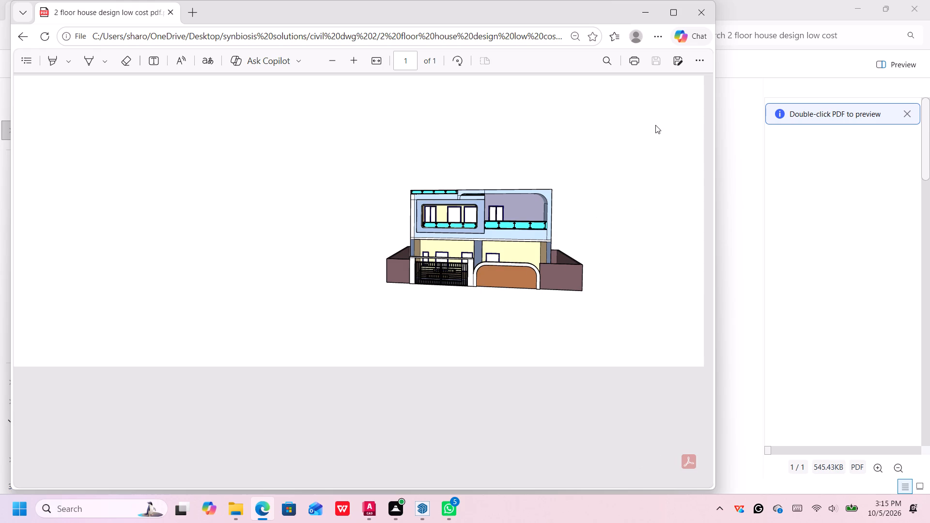
{"action": "left_click", "coordinate": [697, 14]}
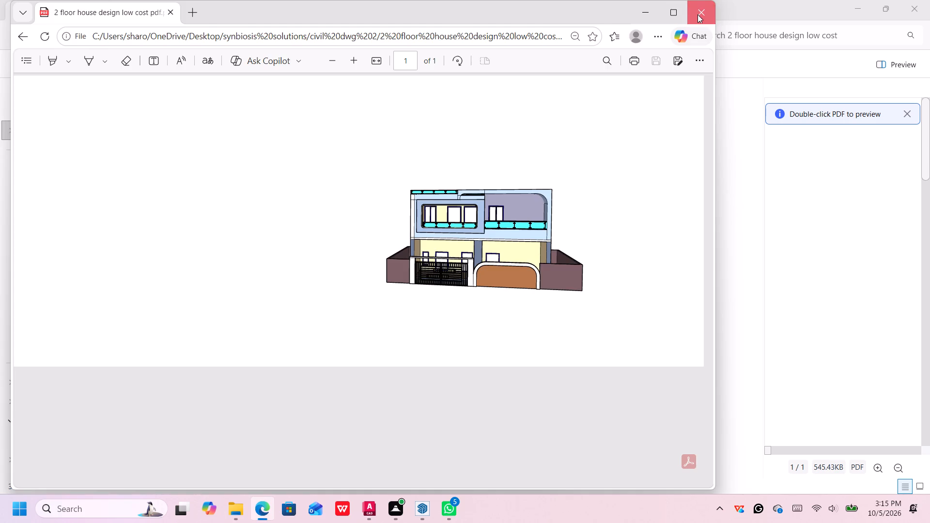
{"action": "left_click", "coordinate": [920, 7]}
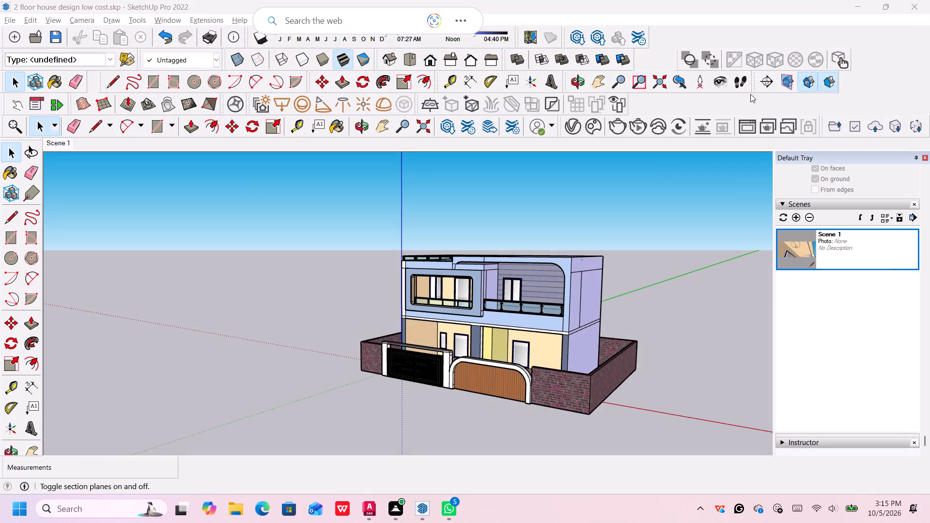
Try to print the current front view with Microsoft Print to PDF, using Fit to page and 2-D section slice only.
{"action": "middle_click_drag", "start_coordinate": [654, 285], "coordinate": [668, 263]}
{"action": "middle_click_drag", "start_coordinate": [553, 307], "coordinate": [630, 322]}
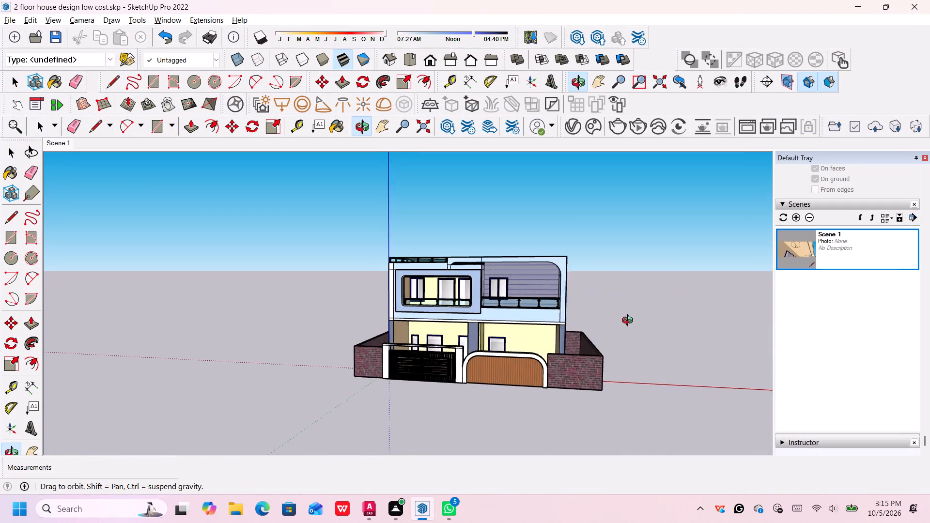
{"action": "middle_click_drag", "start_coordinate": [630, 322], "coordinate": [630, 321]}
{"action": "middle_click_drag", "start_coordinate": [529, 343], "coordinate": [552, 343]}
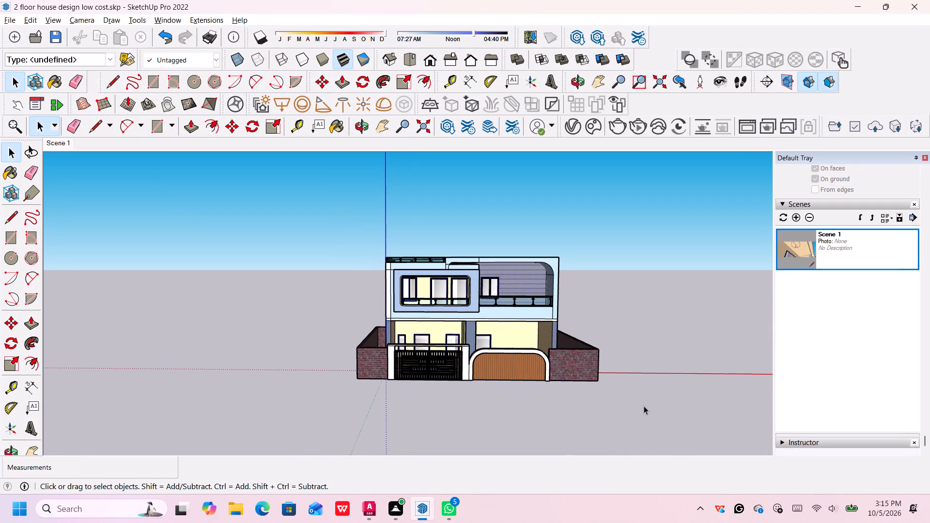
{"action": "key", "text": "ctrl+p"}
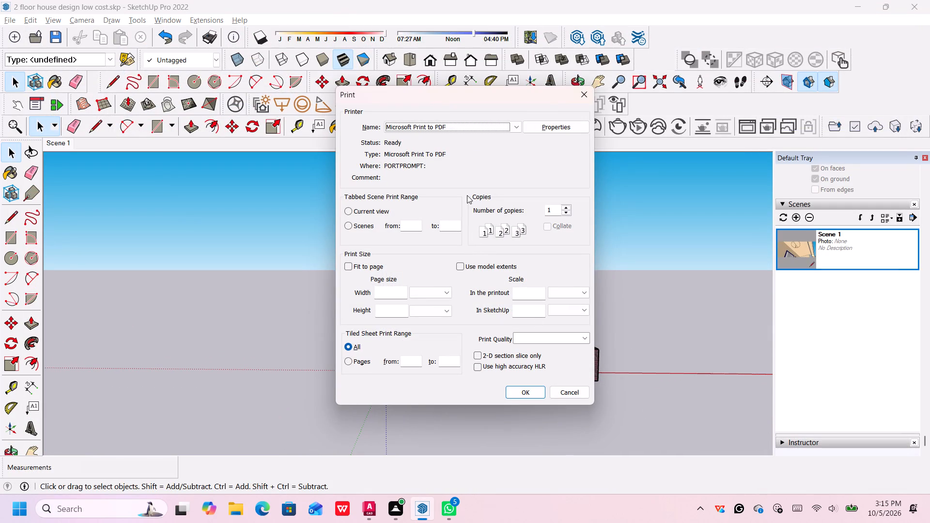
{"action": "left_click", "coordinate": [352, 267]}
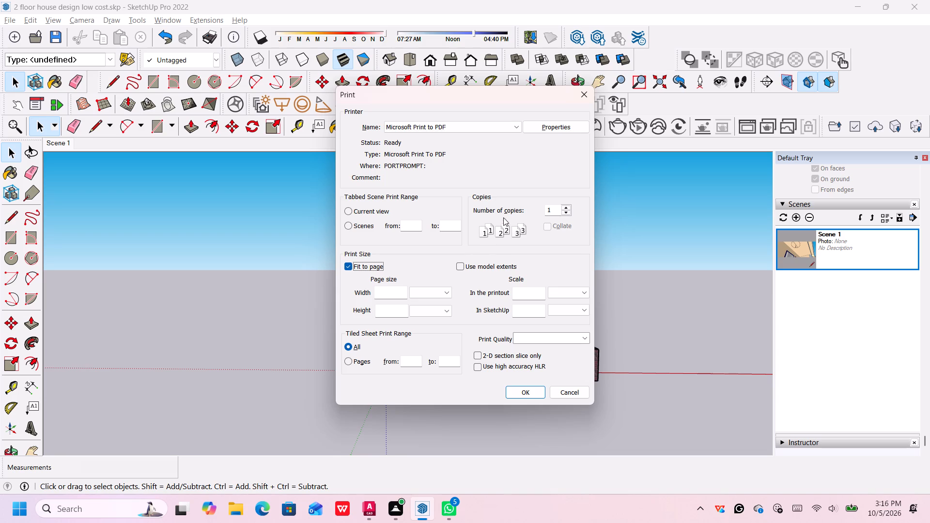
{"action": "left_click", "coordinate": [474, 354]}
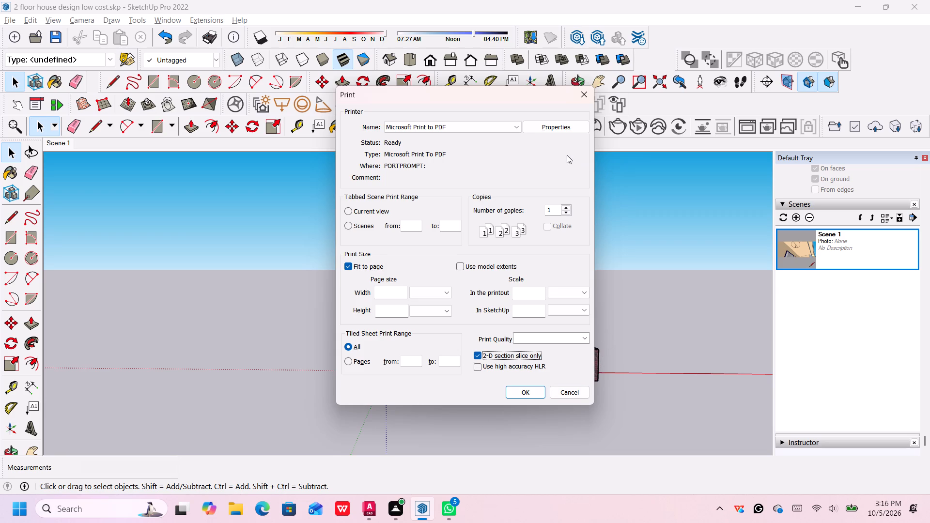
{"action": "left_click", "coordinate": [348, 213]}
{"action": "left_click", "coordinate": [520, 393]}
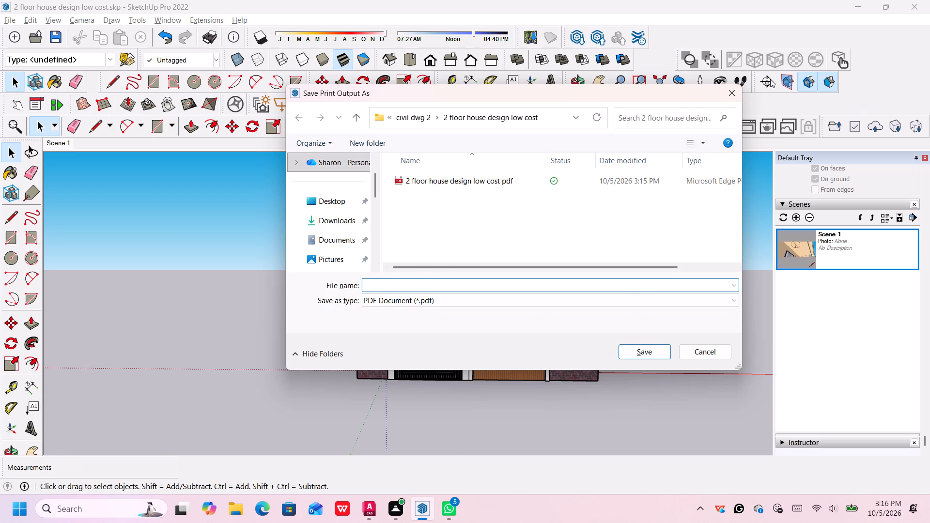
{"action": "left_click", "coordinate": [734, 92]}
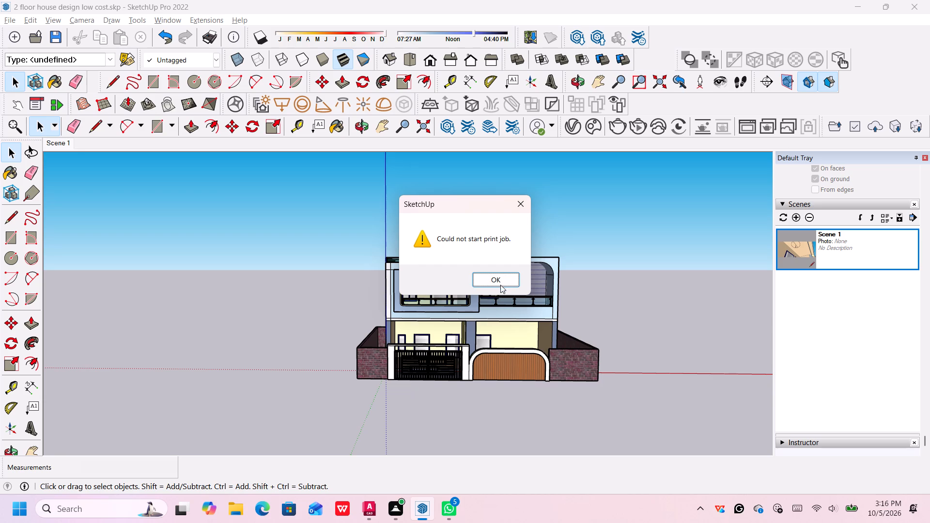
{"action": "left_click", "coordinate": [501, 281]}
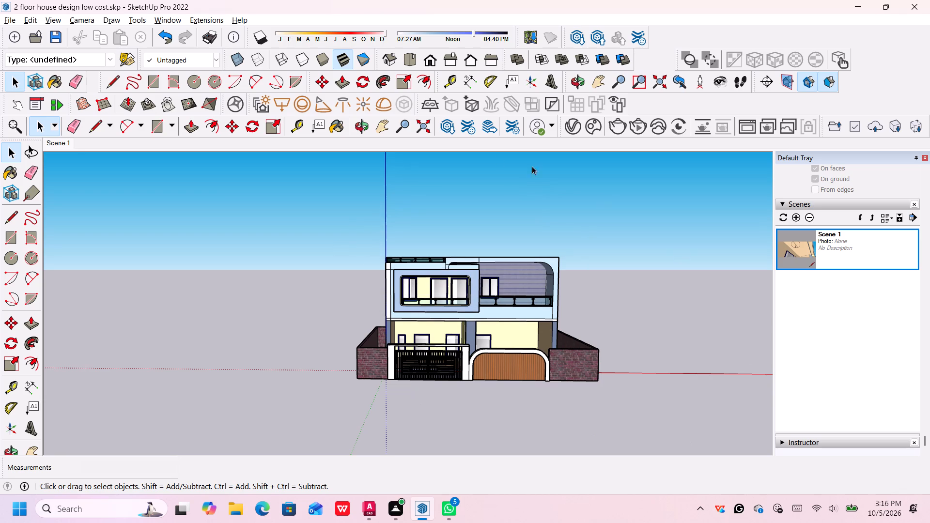
Frame the house's front facade straight-on and larger in the view, with both gates and the brick boundary walls fully included.
{"action": "scroll", "coordinate": [531, 231], "scroll_direction": "up", "scroll_amount": 4}
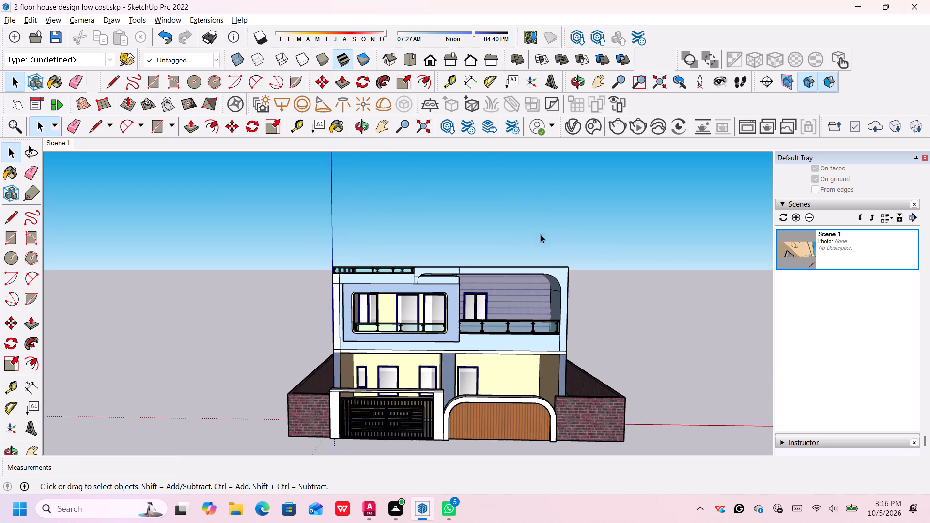
{"action": "middle_click_drag", "start_coordinate": [574, 348], "coordinate": [578, 353]}
{"action": "middle_click", "coordinate": [578, 353]}
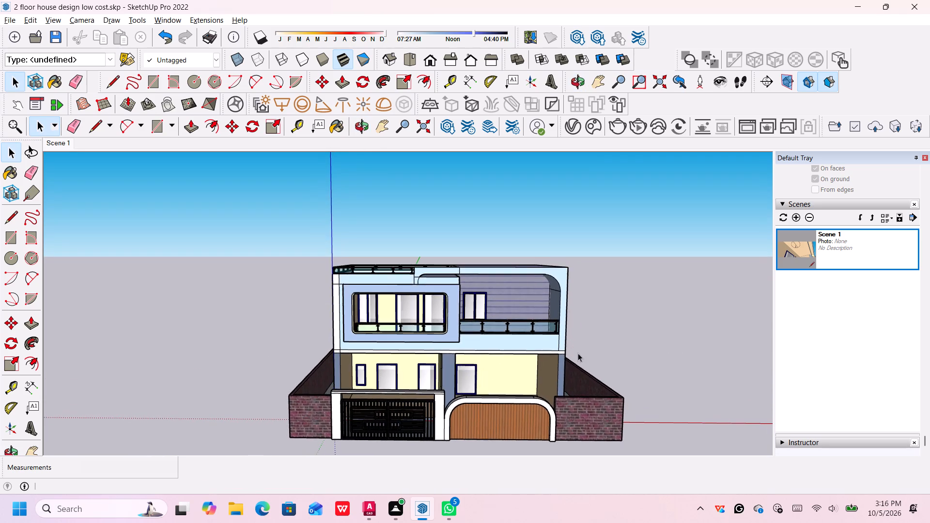
{"action": "scroll", "coordinate": [580, 352], "scroll_direction": "down", "scroll_amount": 6}
{"action": "middle_click_drag", "start_coordinate": [607, 386], "coordinate": [599, 370]}
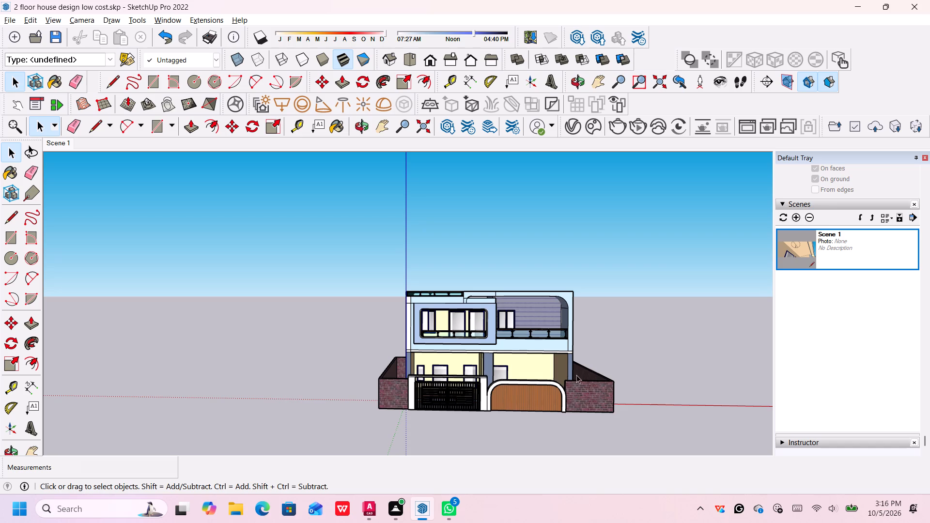
{"action": "scroll", "coordinate": [534, 358], "scroll_direction": "up", "scroll_amount": 6}
{"action": "scroll", "coordinate": [551, 352], "scroll_direction": "down", "scroll_amount": 2}
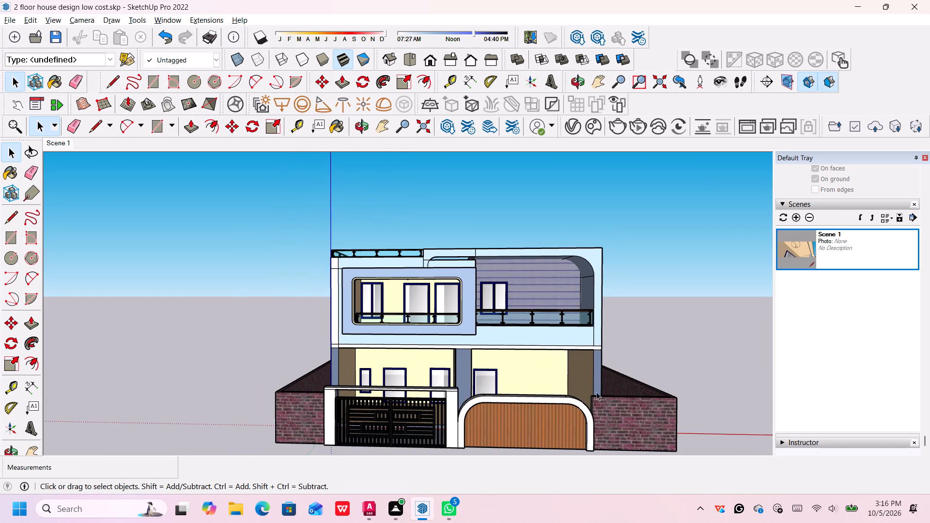
{"action": "middle_click_drag", "start_coordinate": [514, 359], "coordinate": [511, 348]}
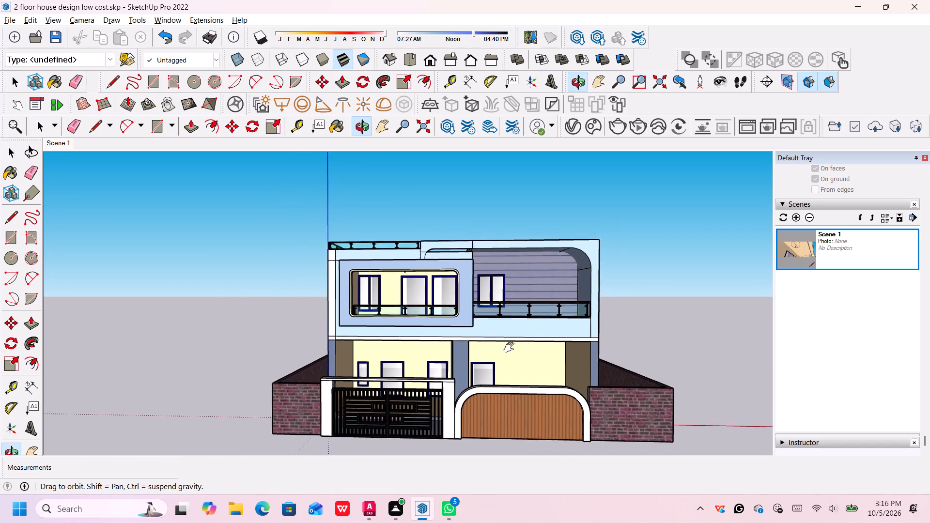
{"action": "middle_click_drag", "start_coordinate": [511, 348], "coordinate": [464, 337]}
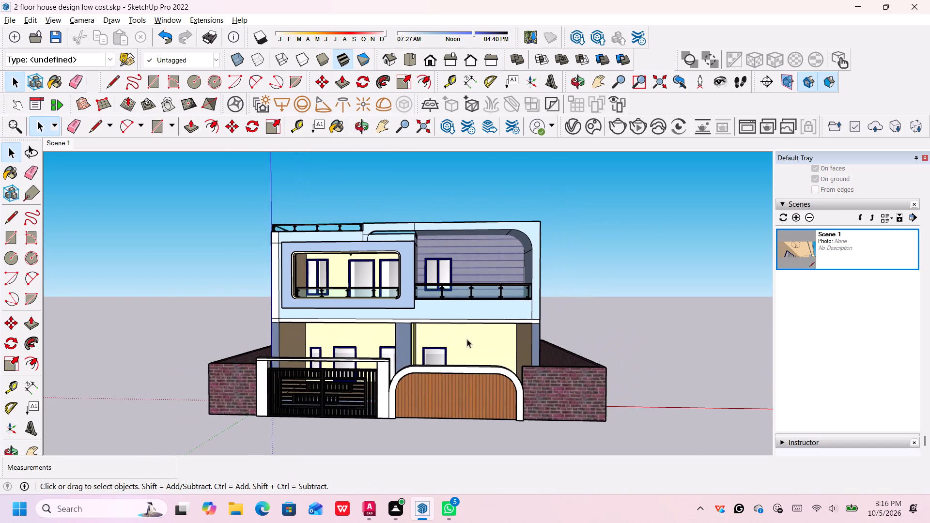
{"action": "scroll", "coordinate": [437, 324], "scroll_direction": "up", "scroll_amount": 2}
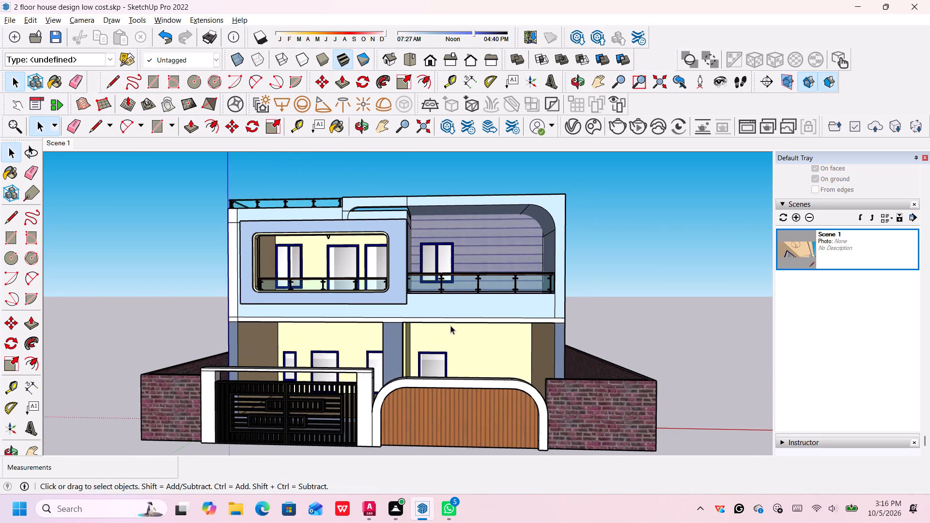
{"action": "scroll", "coordinate": [457, 328], "scroll_direction": "down", "scroll_amount": 1}
{"action": "middle_click", "coordinate": [458, 333]}
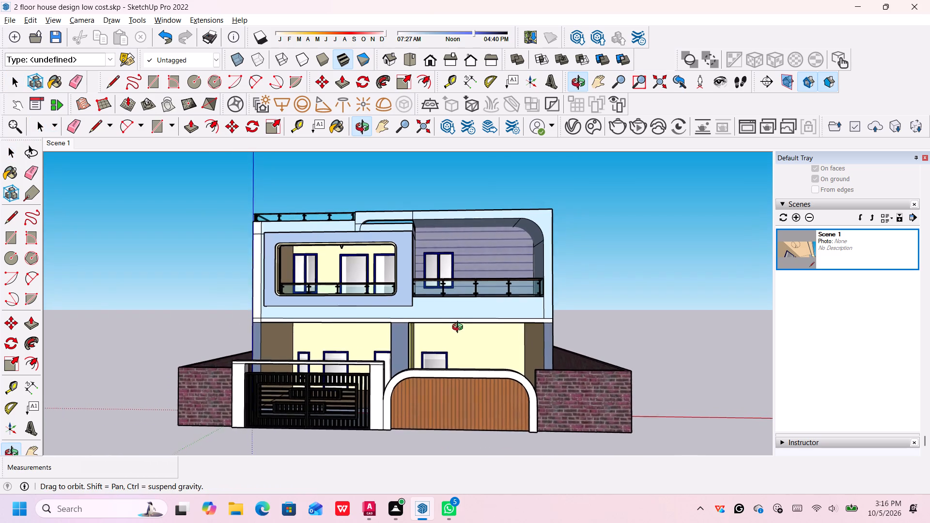
{"action": "middle_click_drag", "start_coordinate": [418, 343], "coordinate": [444, 339]}
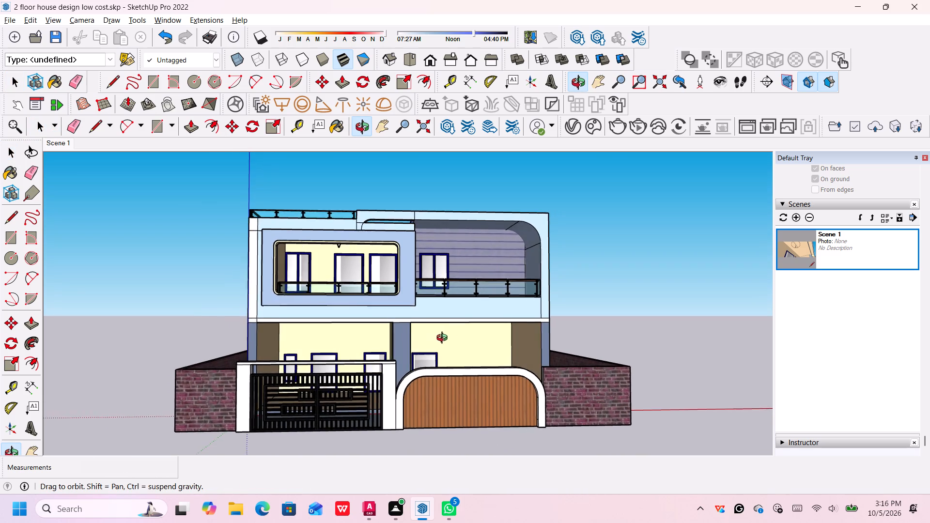
{"action": "middle_click_drag", "start_coordinate": [444, 339], "coordinate": [447, 340]}
{"action": "scroll", "coordinate": [449, 324], "scroll_direction": "up", "scroll_amount": 2}
{"action": "scroll", "coordinate": [450, 324], "scroll_direction": "down", "scroll_amount": 1}
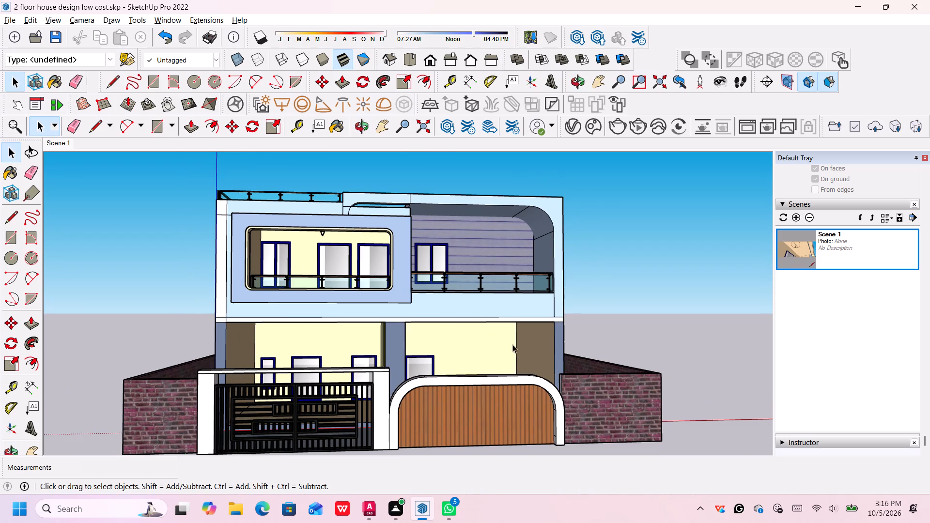
{"action": "middle_click_drag", "start_coordinate": [566, 362], "coordinate": [548, 365]}
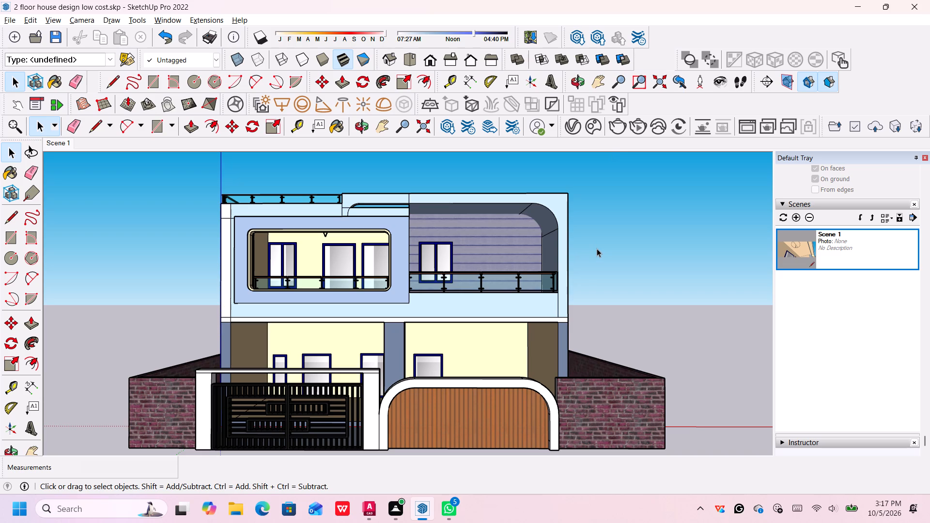
Export the framed front view as a 2D graphic PDF named "2 floor house design low cost 2" in the same project folder.
{"action": "left_click", "coordinate": [12, 17]}
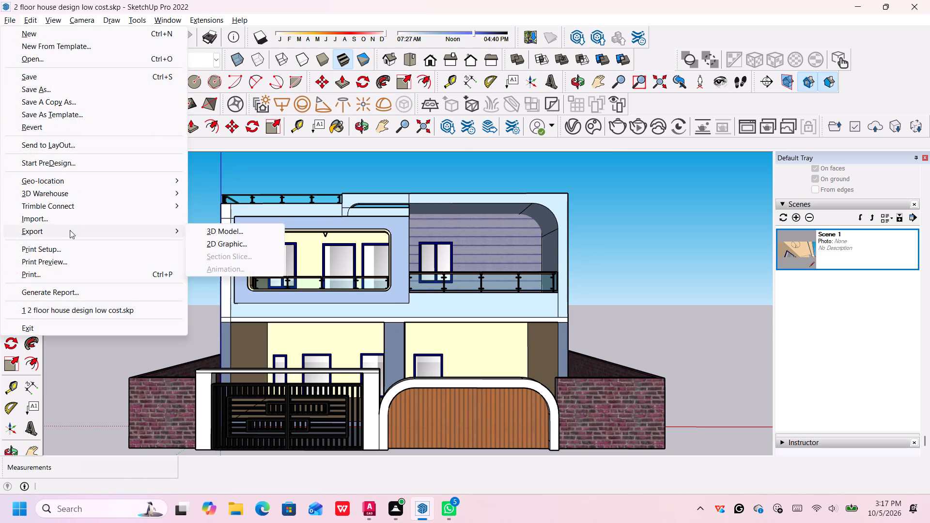
{"action": "left_click", "coordinate": [70, 230]}
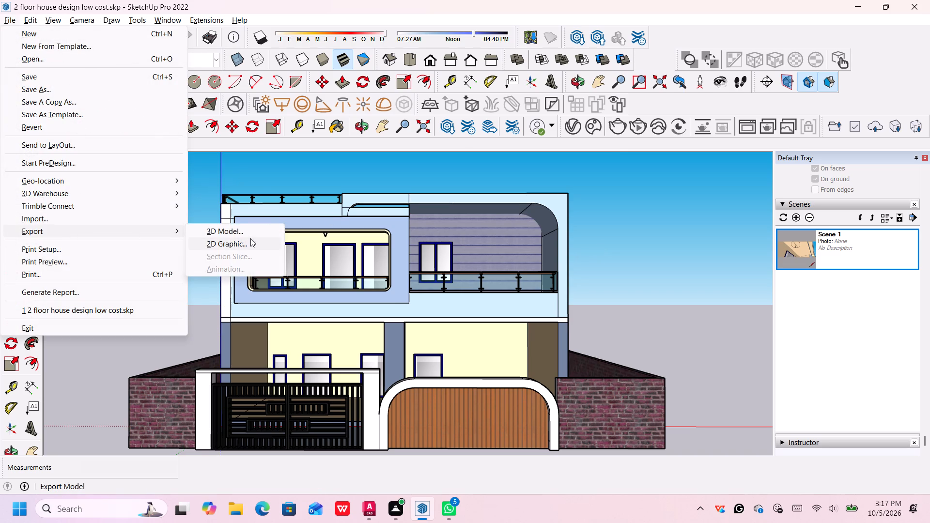
{"action": "left_click", "coordinate": [250, 238]}
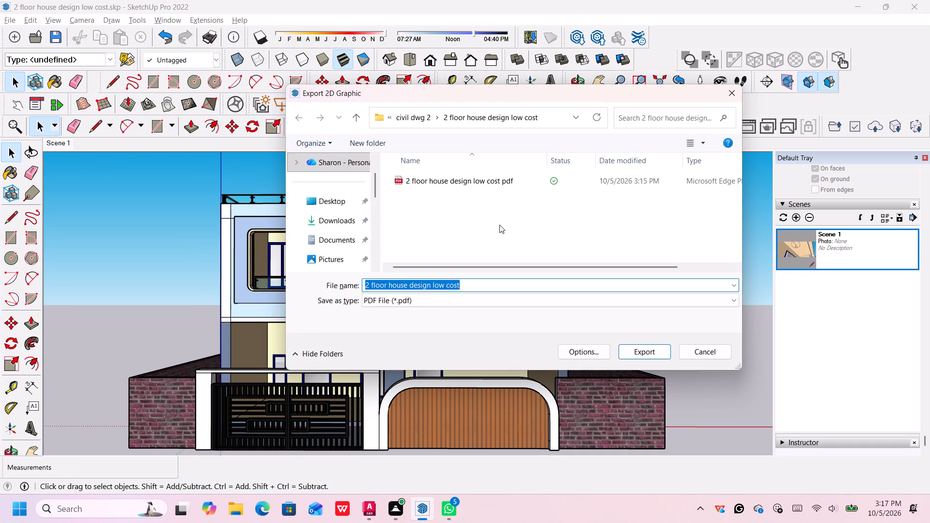
{"action": "left_click", "coordinate": [516, 284]}
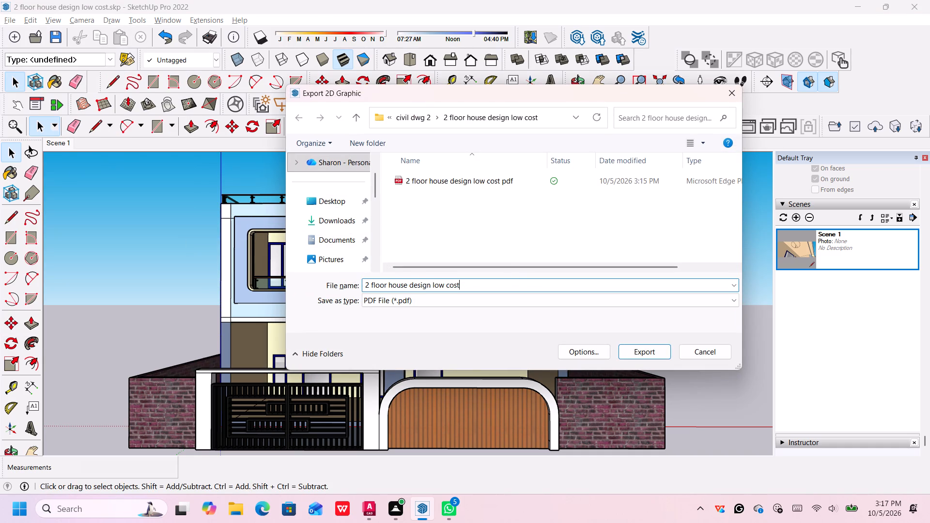
{"action": "key", "text": "space"}
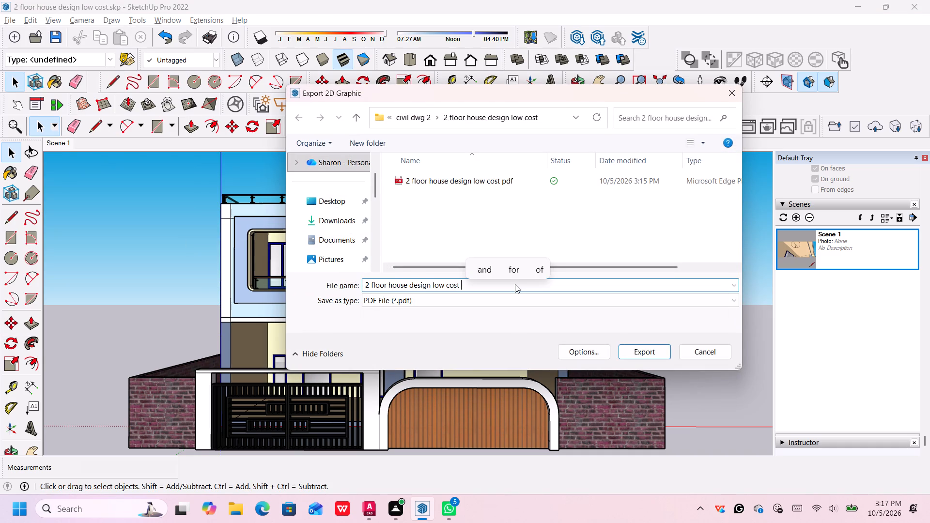
{"action": "key", "text": "2"}
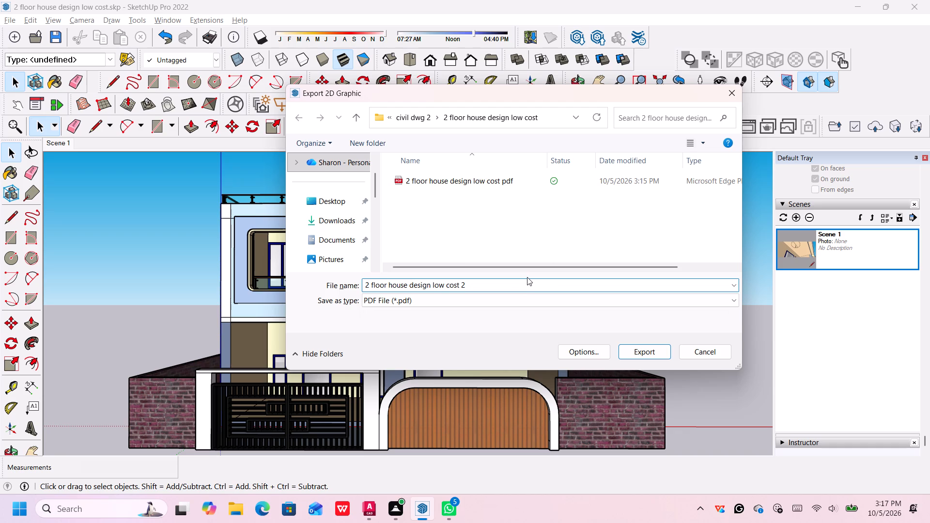
{"action": "left_click", "coordinate": [628, 354]}
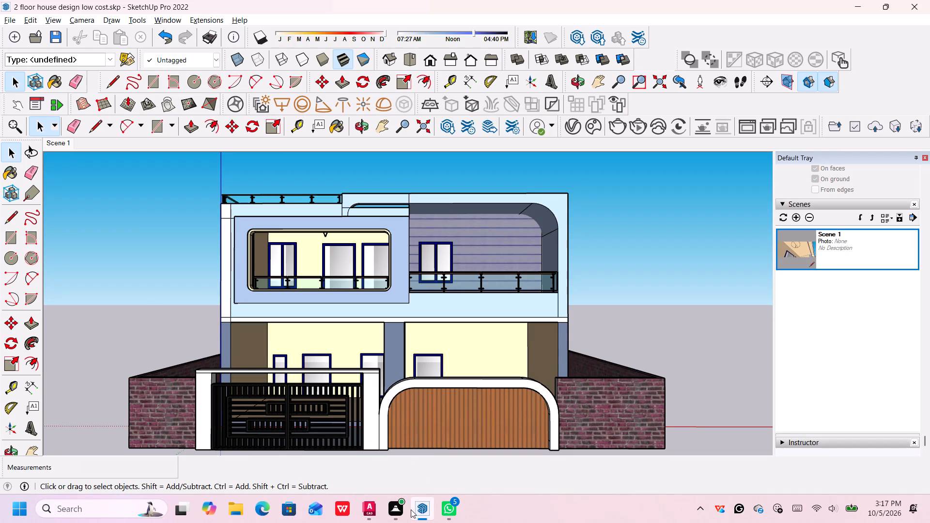
In File Explorer, open the PDF "2 floor house design low cost 2" from synbiosis solutions > civil dwg 2, examine it, and close it.
{"action": "left_click", "coordinate": [242, 514]}
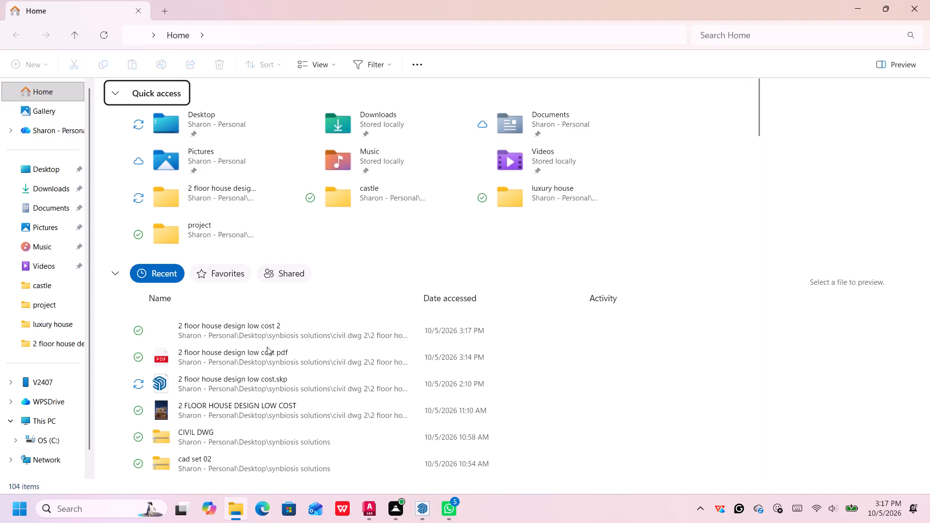
{"action": "left_click", "coordinate": [231, 119]}
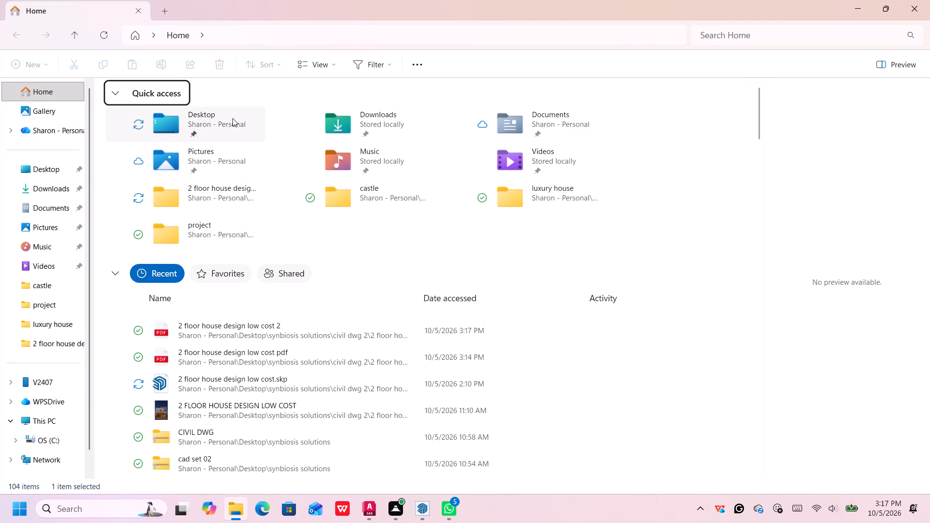
{"action": "double_click", "coordinate": [232, 118]}
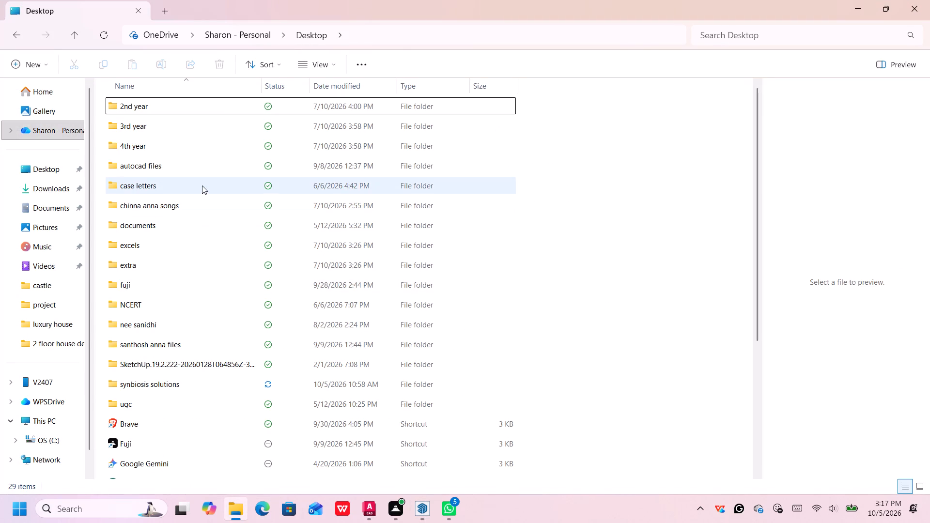
{"action": "scroll", "coordinate": [192, 327], "scroll_direction": "down", "scroll_amount": 2}
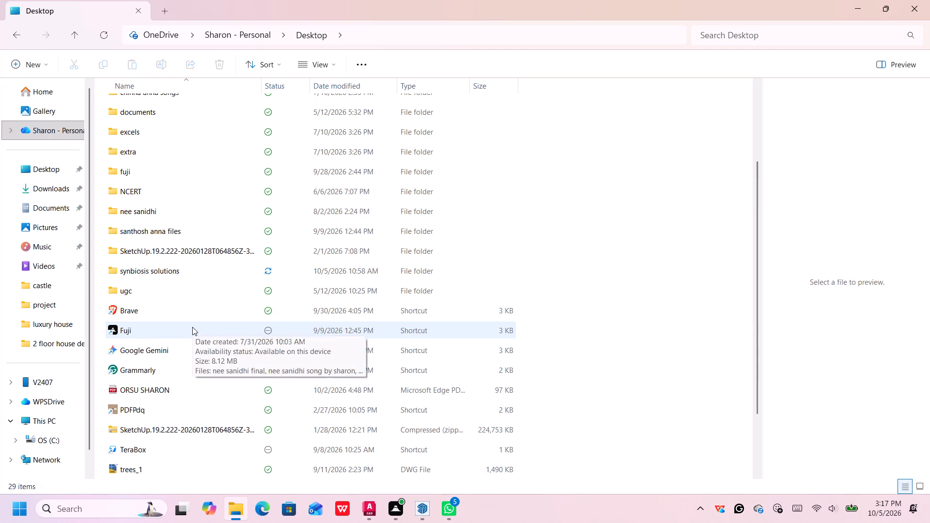
{"action": "scroll", "coordinate": [151, 377], "scroll_direction": "down", "scroll_amount": 8}
{"action": "scroll", "coordinate": [151, 377], "scroll_direction": "up", "scroll_amount": 3}
{"action": "scroll", "coordinate": [185, 264], "scroll_direction": "up", "scroll_amount": 2}
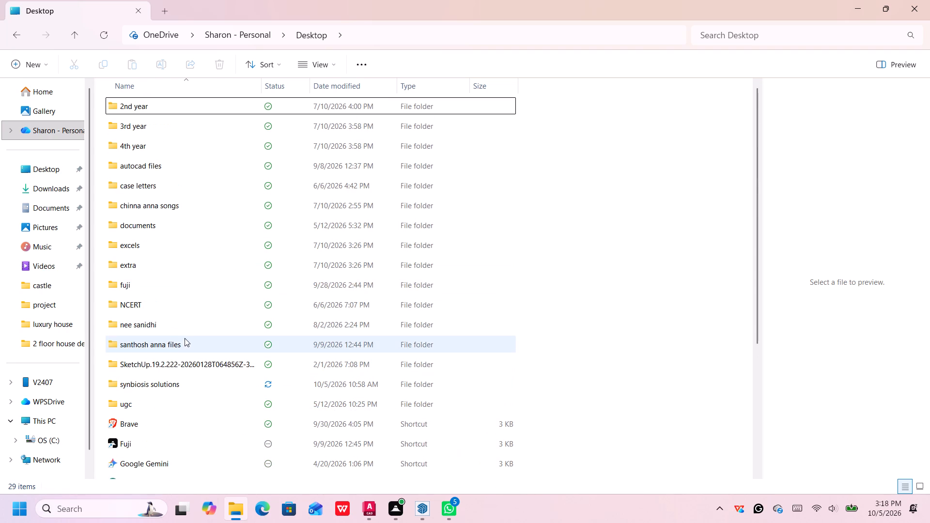
{"action": "double_click", "coordinate": [191, 383]}
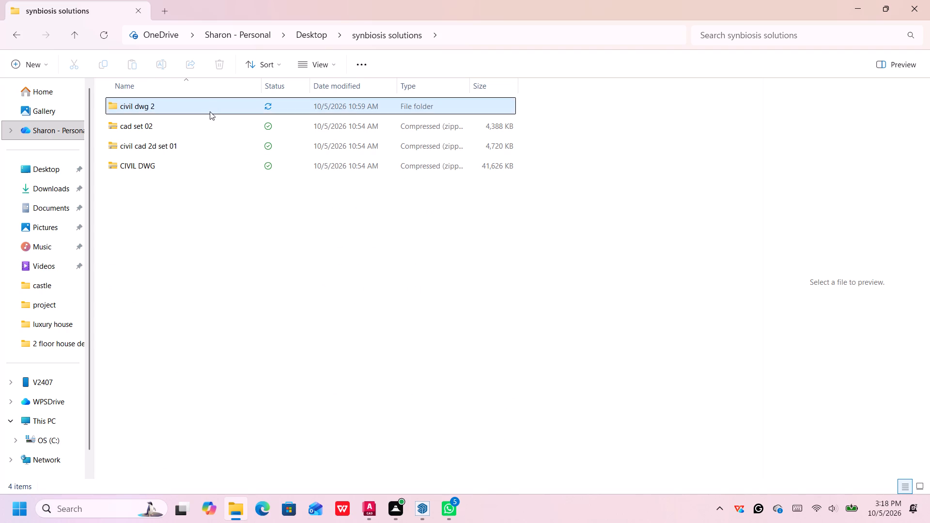
{"action": "double_click", "coordinate": [210, 111]}
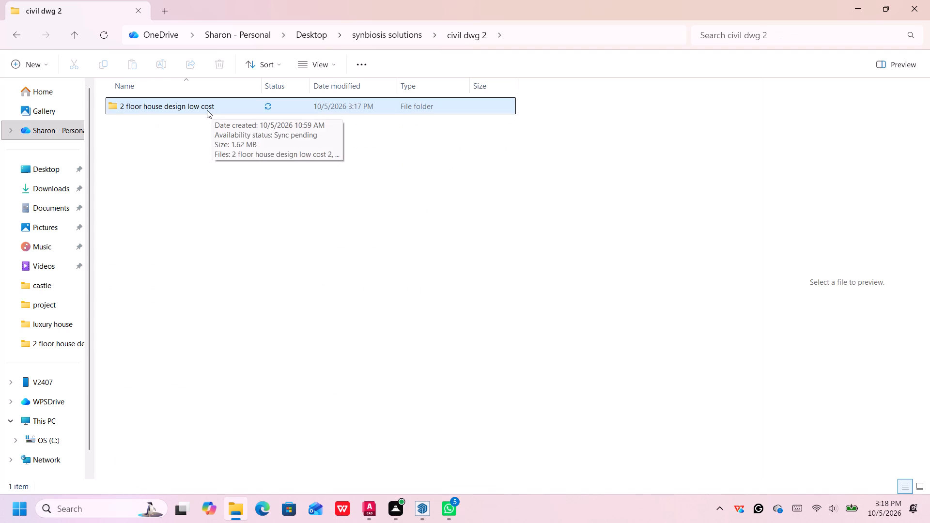
{"action": "double_click", "coordinate": [207, 110]}
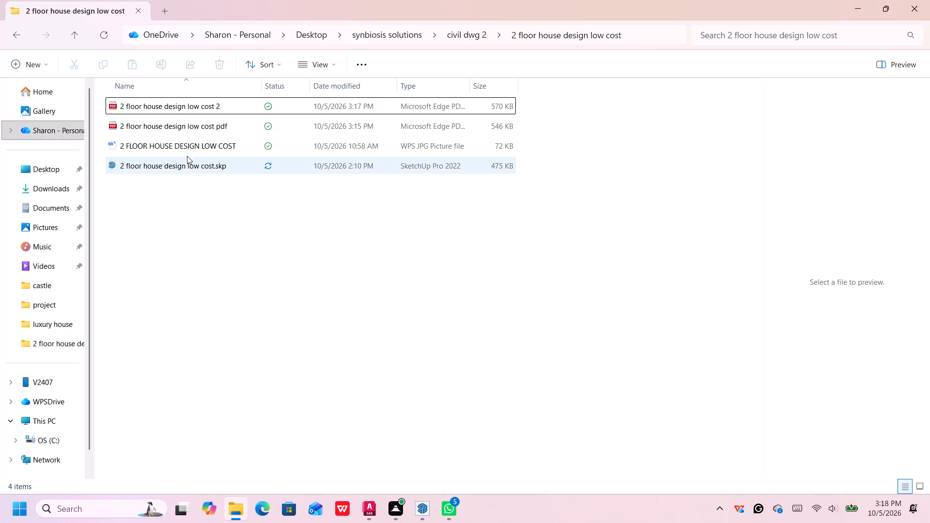
{"action": "double_click", "coordinate": [217, 102]}
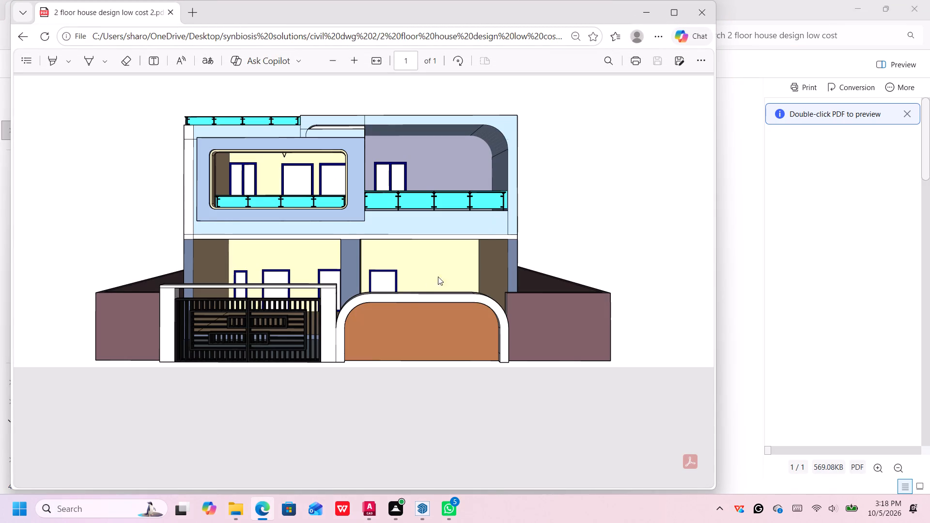
{"action": "scroll", "coordinate": [400, 334], "scroll_direction": "up", "scroll_amount": 5}
{"action": "left_click", "coordinate": [697, 2]}
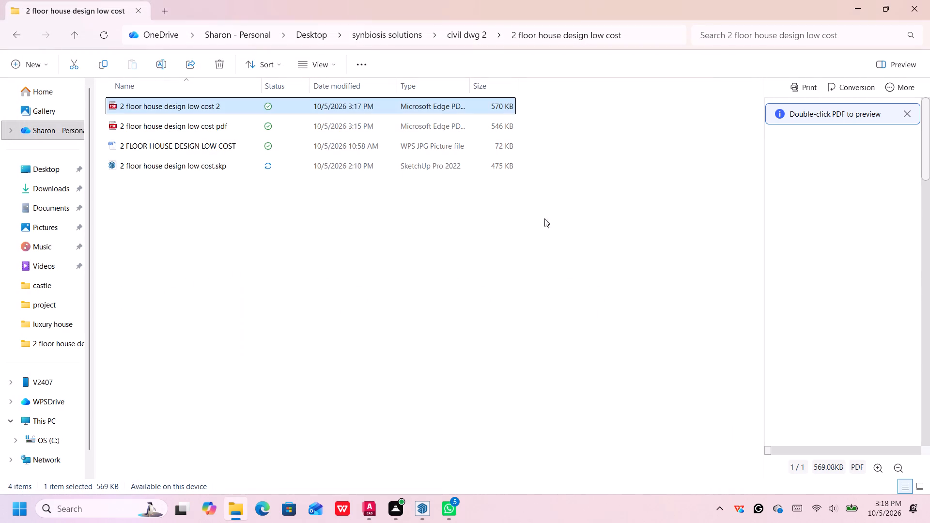
Return to SketchUp and print the front view with Microsoft Print to PDF, saving it as "2 floor" in the project folder.
{"action": "left_click", "coordinate": [421, 519]}
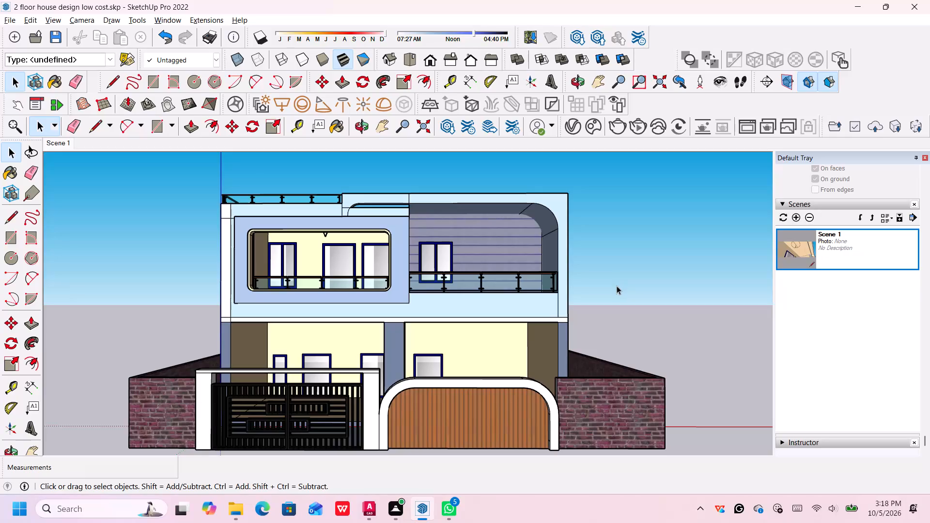
{"action": "key", "text": "ctrl+p"}
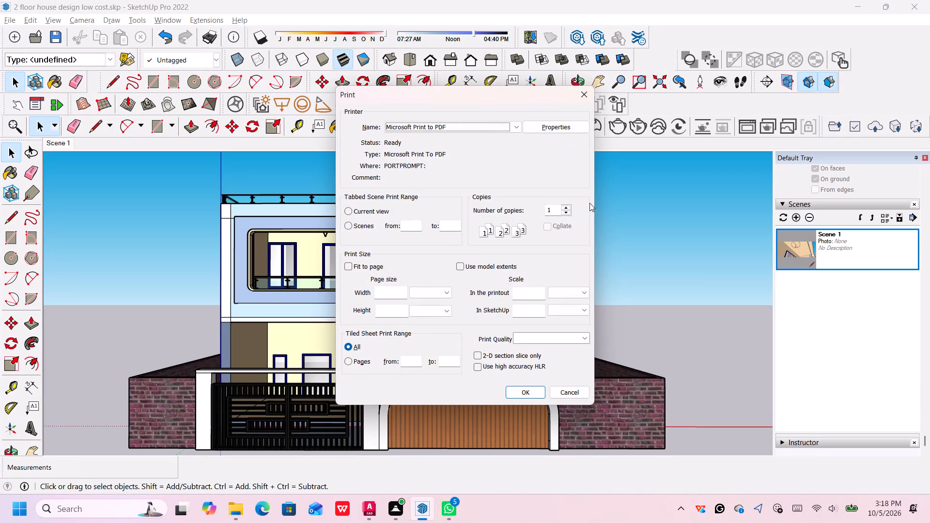
{"action": "left_click", "coordinate": [525, 385]}
{"action": "left_click", "coordinate": [525, 394]}
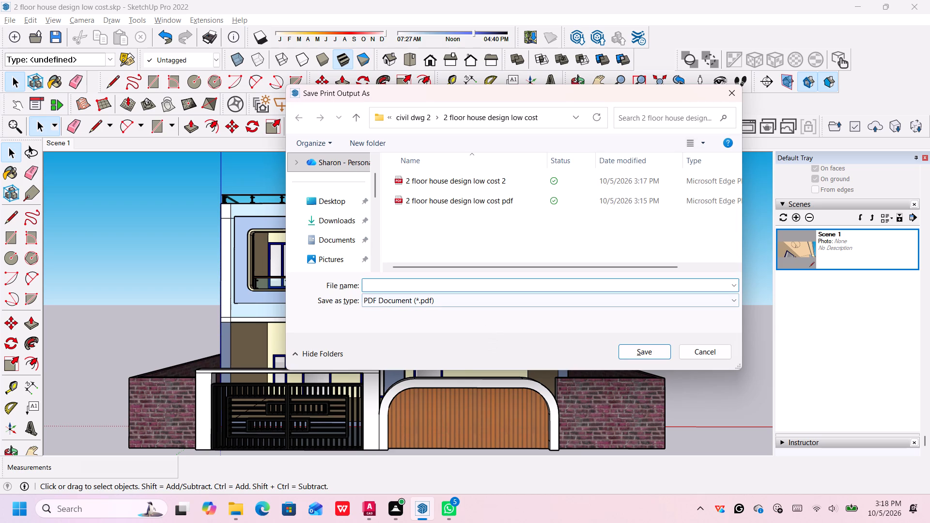
{"action": "type", "text": "2 floor"}
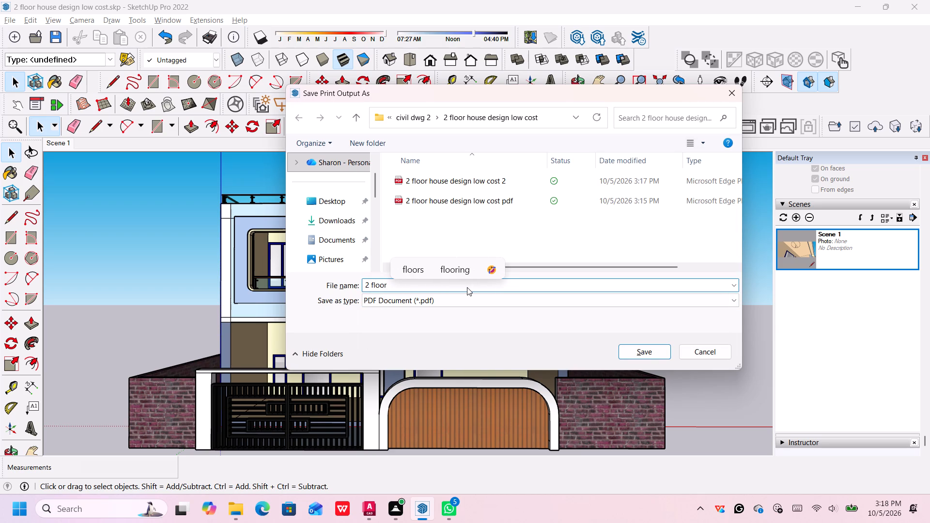
{"action": "left_click", "coordinate": [631, 351]}
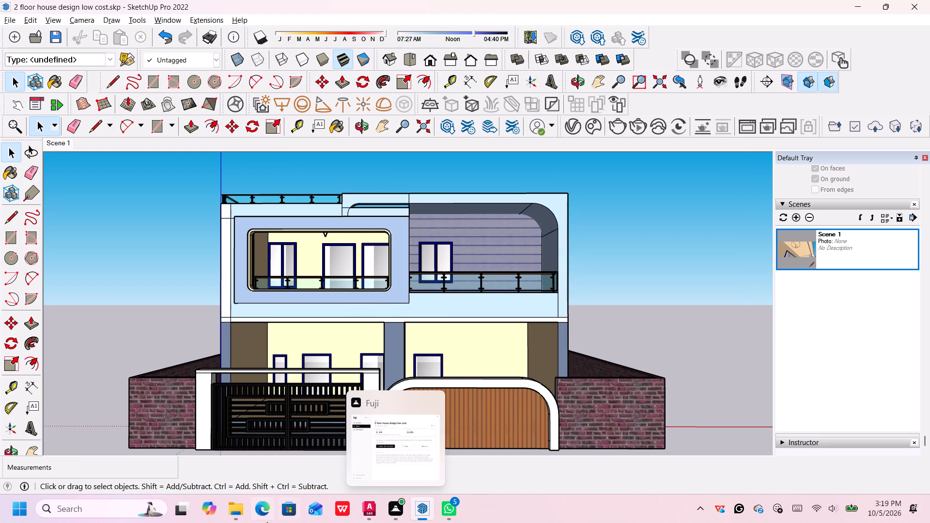
In File Explorer, open the printed "2 floor" PDF, examine the facade's textures and page framing, close it, and return to SketchUp.
{"action": "left_click", "coordinate": [236, 511]}
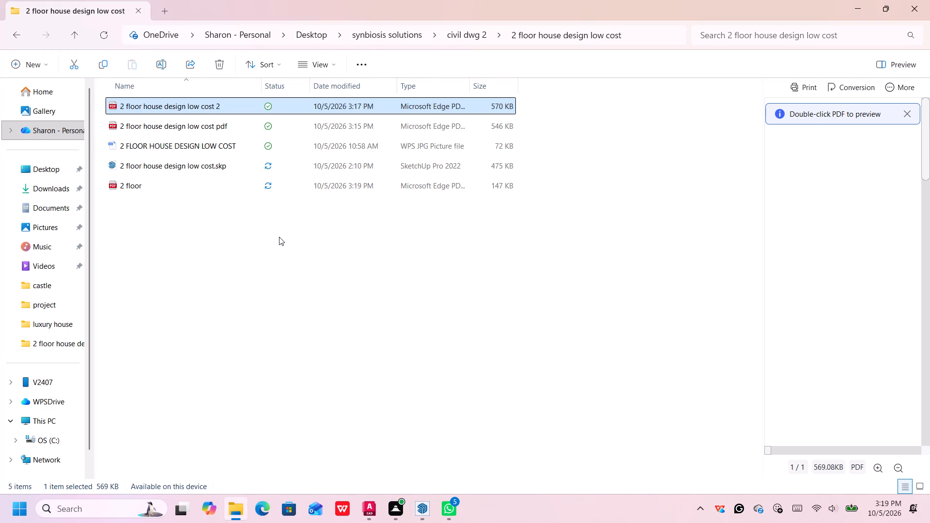
{"action": "double_click", "coordinate": [282, 185]}
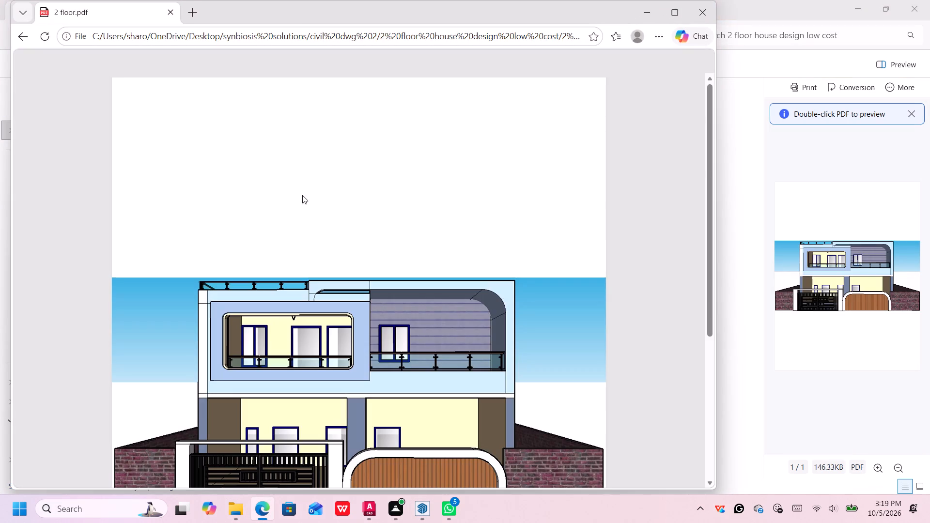
{"action": "scroll", "coordinate": [380, 225], "scroll_direction": "down", "scroll_amount": 4}
{"action": "scroll", "coordinate": [383, 229], "scroll_direction": "up", "scroll_amount": 2}
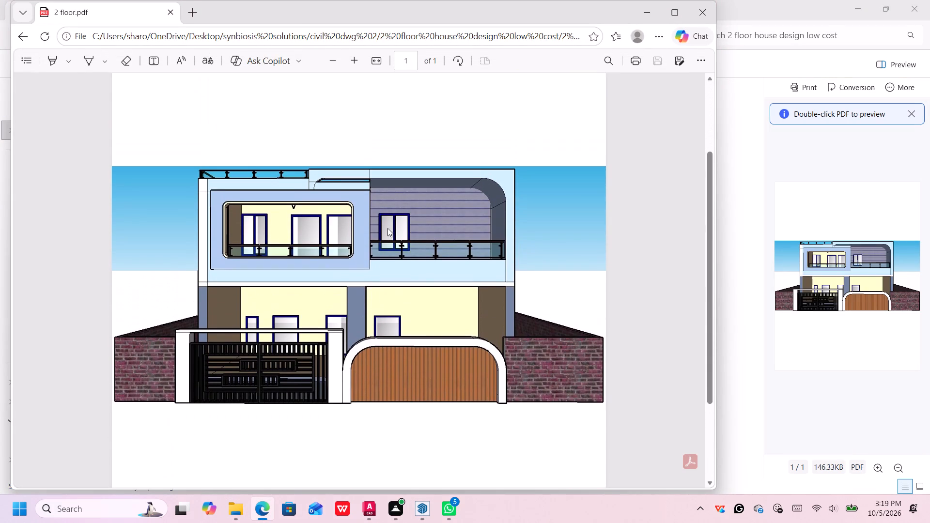
{"action": "scroll", "coordinate": [389, 226], "scroll_direction": "up", "scroll_amount": 3}
{"action": "scroll", "coordinate": [389, 225], "scroll_direction": "down", "scroll_amount": 2}
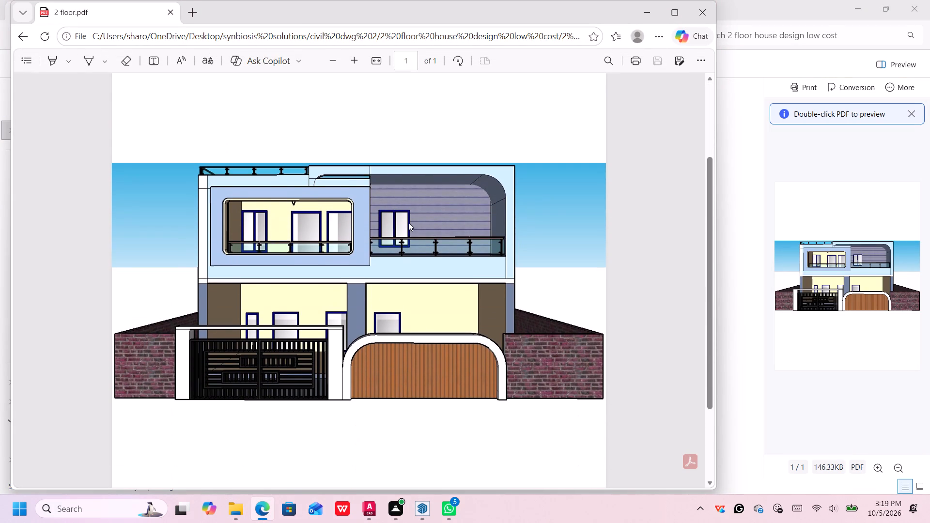
{"action": "scroll", "coordinate": [409, 225], "scroll_direction": "down", "scroll_amount": 2}
{"action": "scroll", "coordinate": [413, 226], "scroll_direction": "up", "scroll_amount": 3}
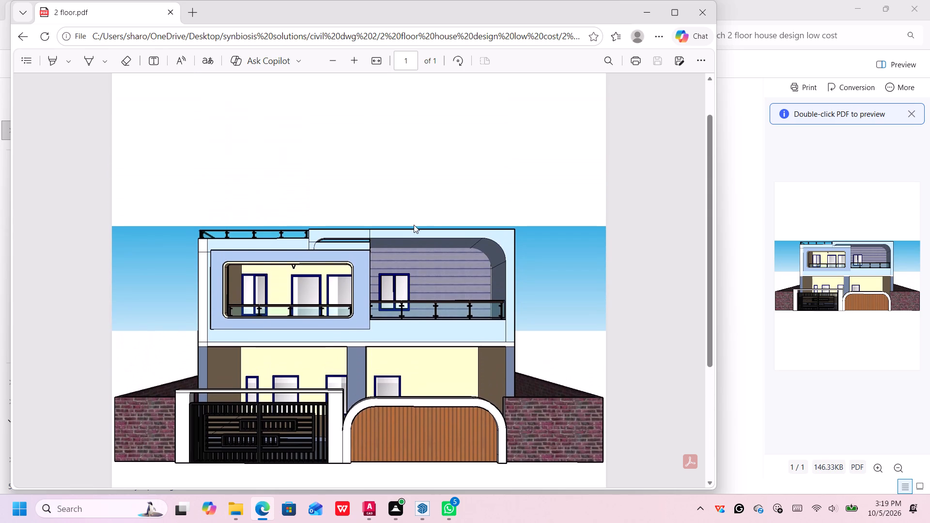
{"action": "scroll", "coordinate": [432, 204], "scroll_direction": "down", "scroll_amount": 1}
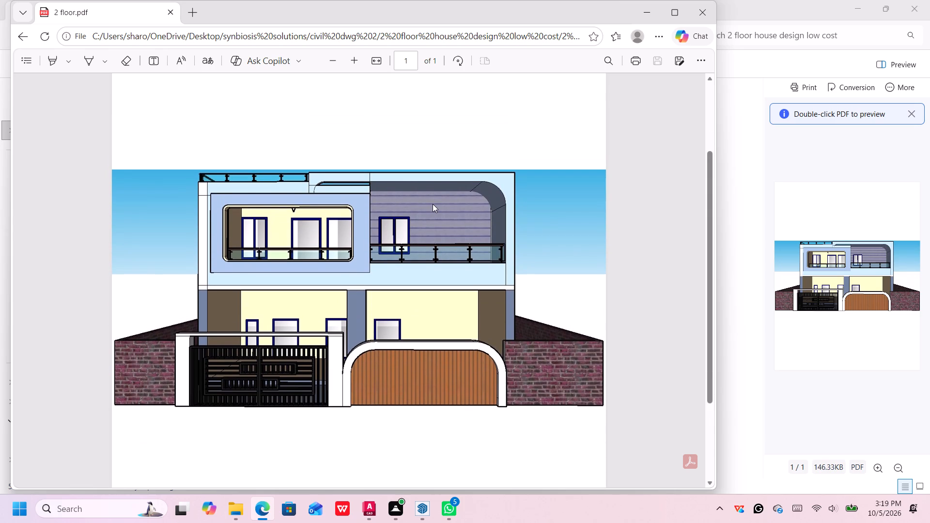
{"action": "scroll", "coordinate": [434, 204], "scroll_direction": "down", "scroll_amount": 2}
{"action": "scroll", "coordinate": [434, 204], "scroll_direction": "up", "scroll_amount": 1}
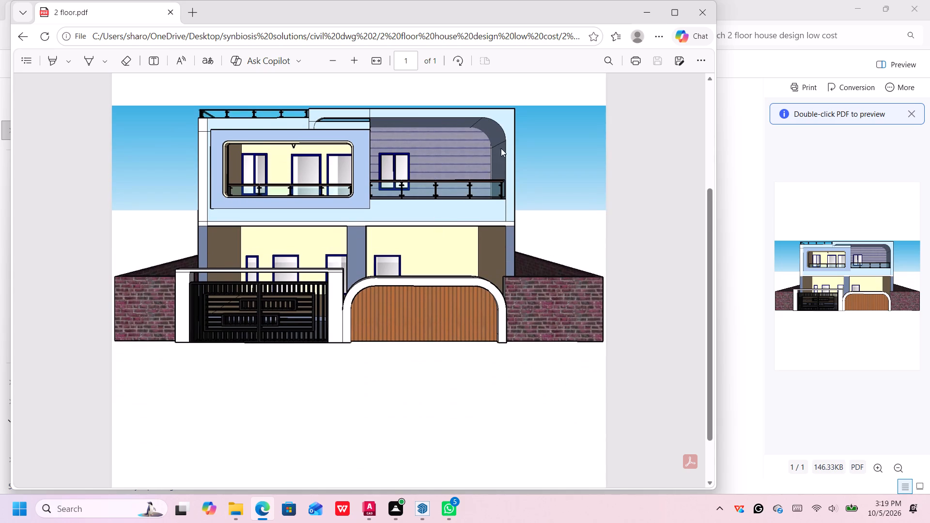
{"action": "scroll", "coordinate": [496, 201], "scroll_direction": "up", "scroll_amount": 2}
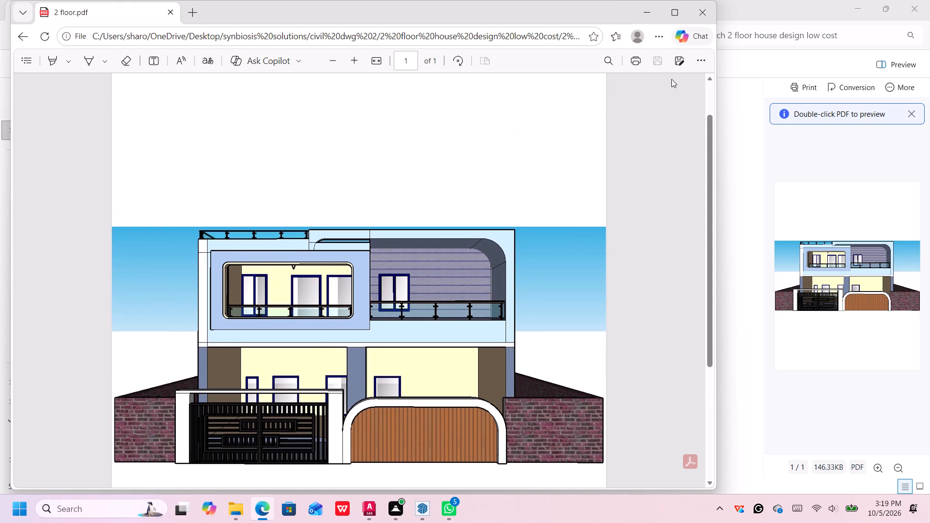
{"action": "left_click", "coordinate": [697, 16]}
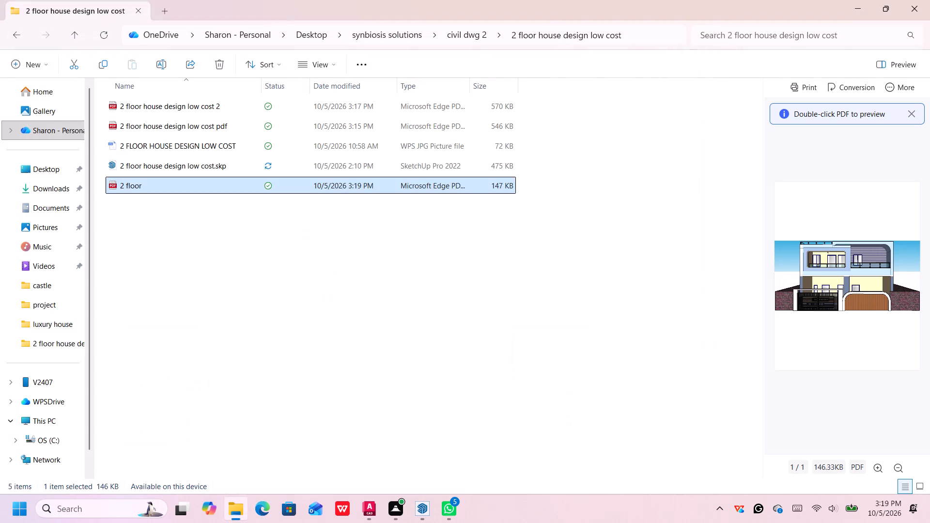
{"action": "left_click", "coordinate": [422, 512]}
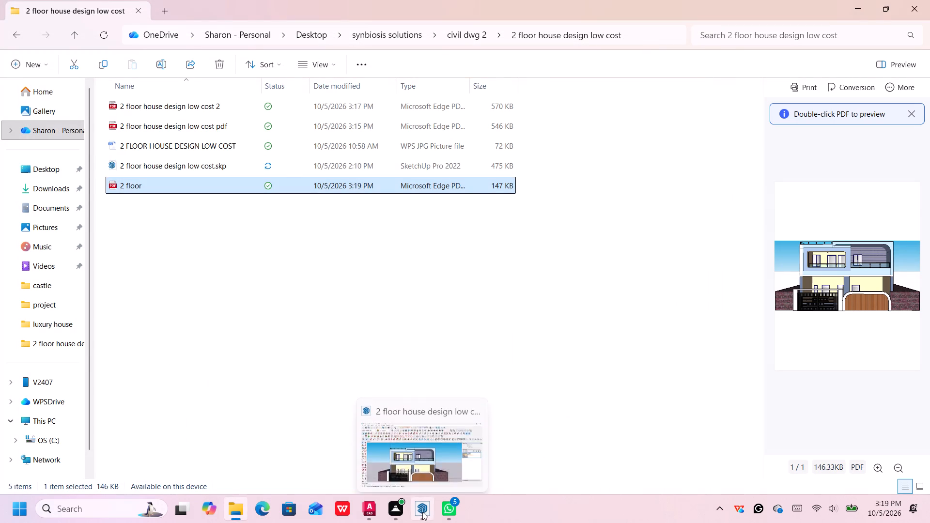